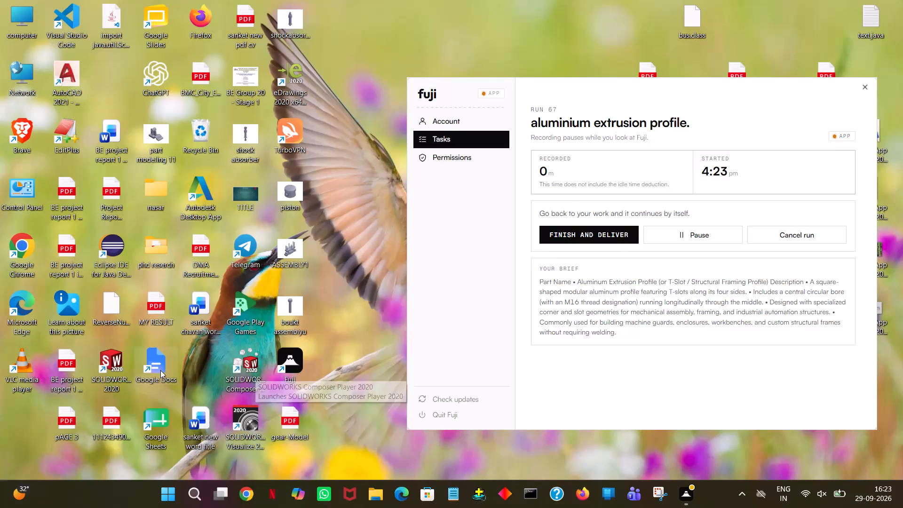
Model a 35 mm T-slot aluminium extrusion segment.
Launch SOLIDWORKS 2020 from the desktop.
double_click(121, 370)
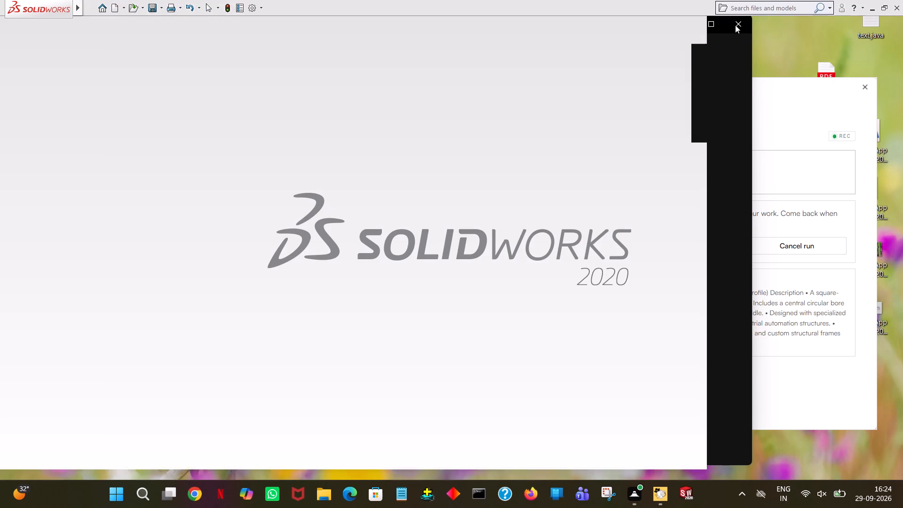
Move the SOLIDWORKS window out of the way and close the Pirate VPN window behind it.
left_click(735, 25)
left_click(880, 3)
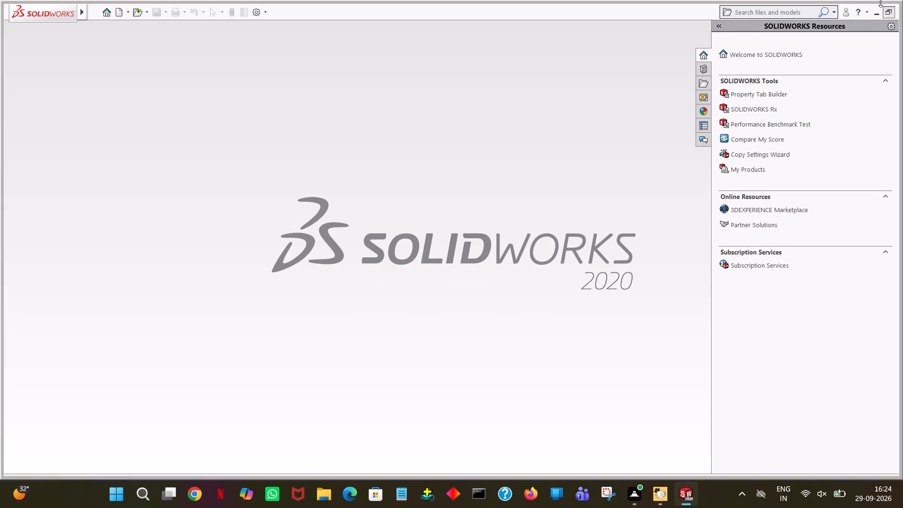
left_click_drag(667, 8, 565, 269)
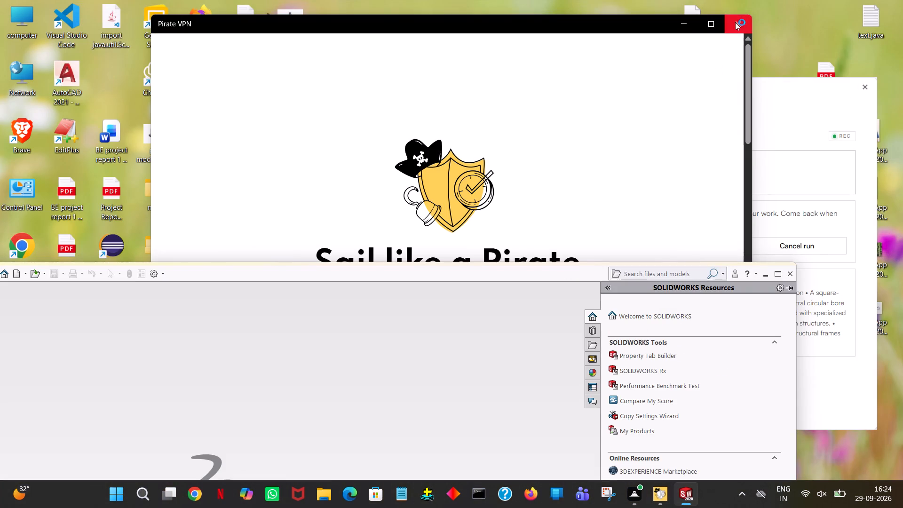
left_click(735, 22)
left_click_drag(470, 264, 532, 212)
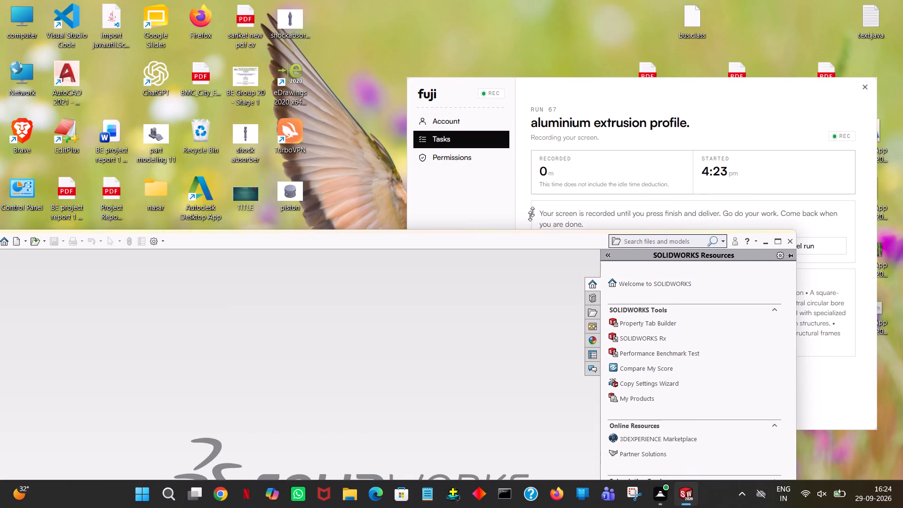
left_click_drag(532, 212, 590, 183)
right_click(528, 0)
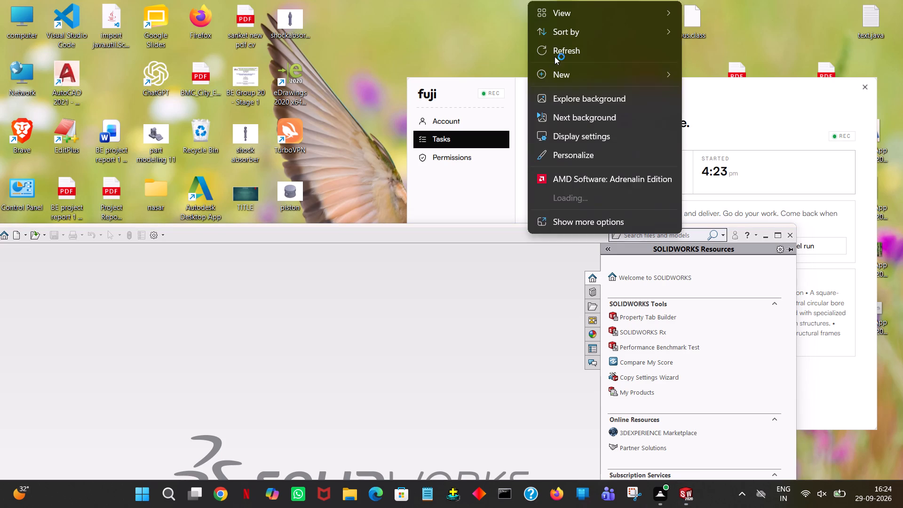
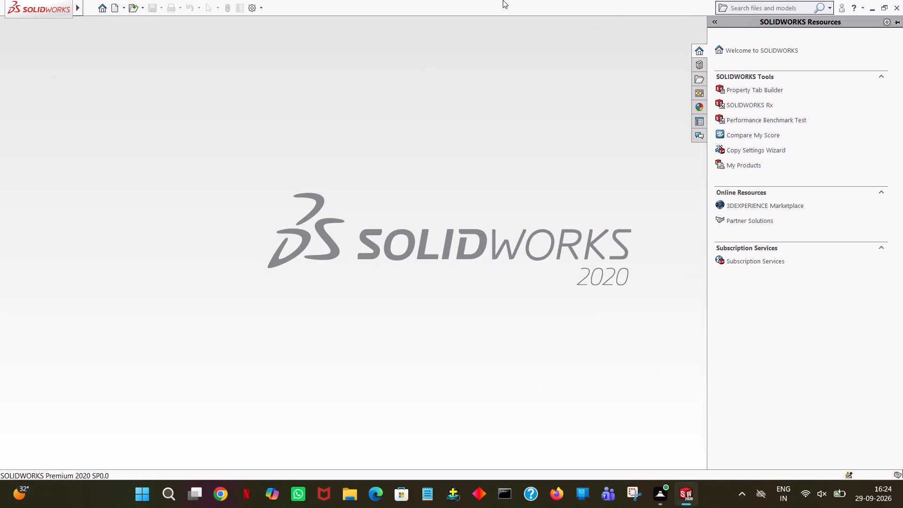
Create a new part document.
left_click(104, 9)
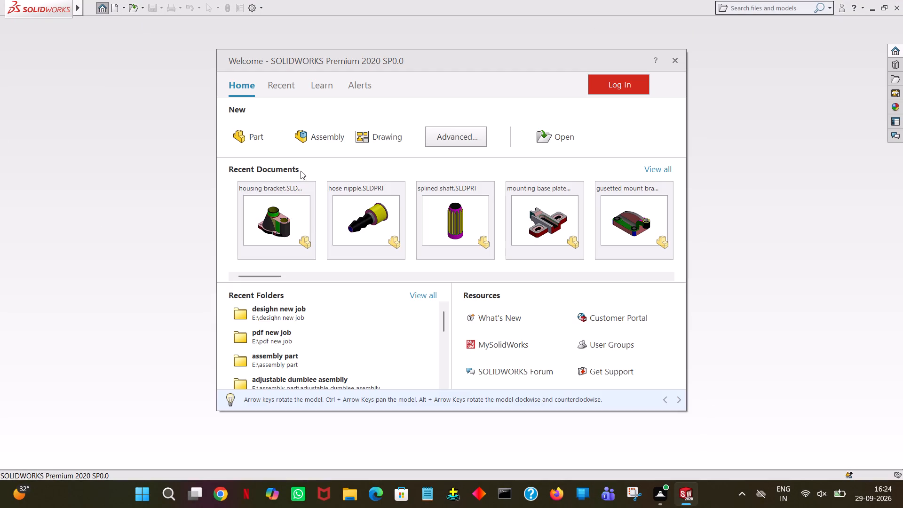
double_click(260, 133)
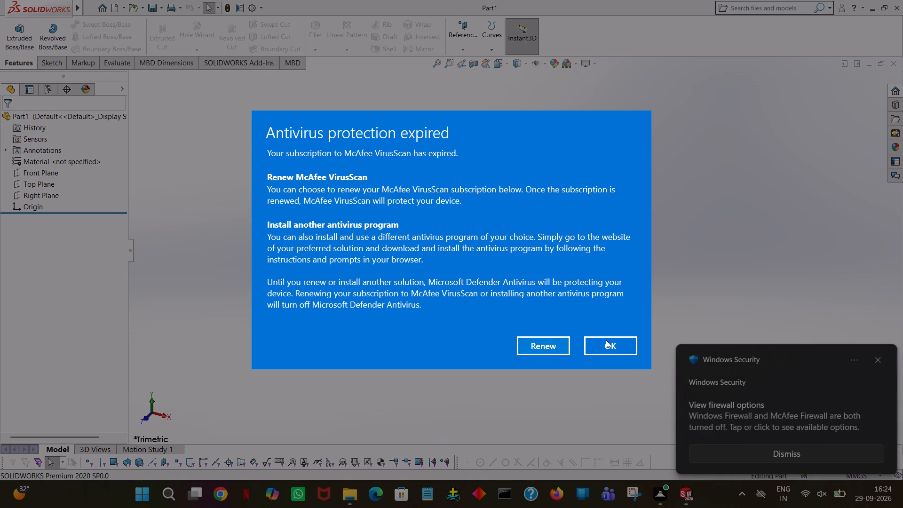
Dismiss the expired antivirus notice and the Windows Security firewall notification.
left_click(619, 349)
left_click(800, 458)
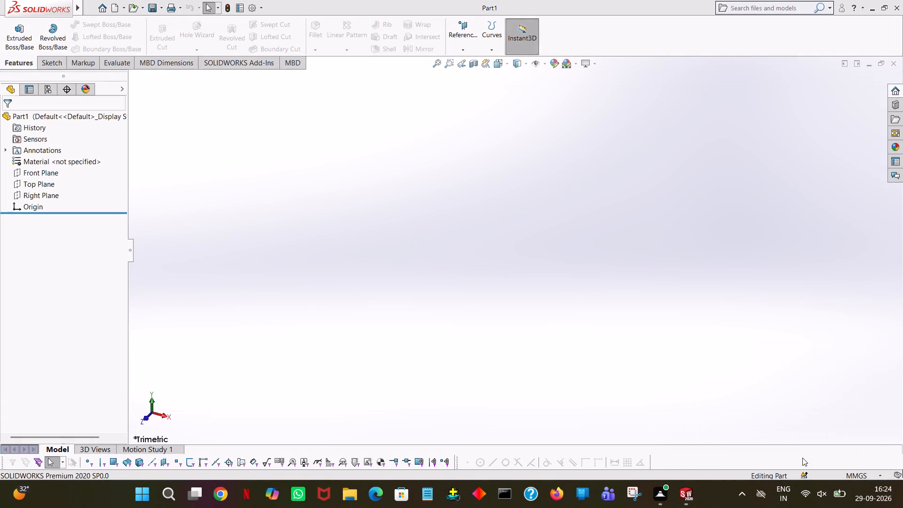
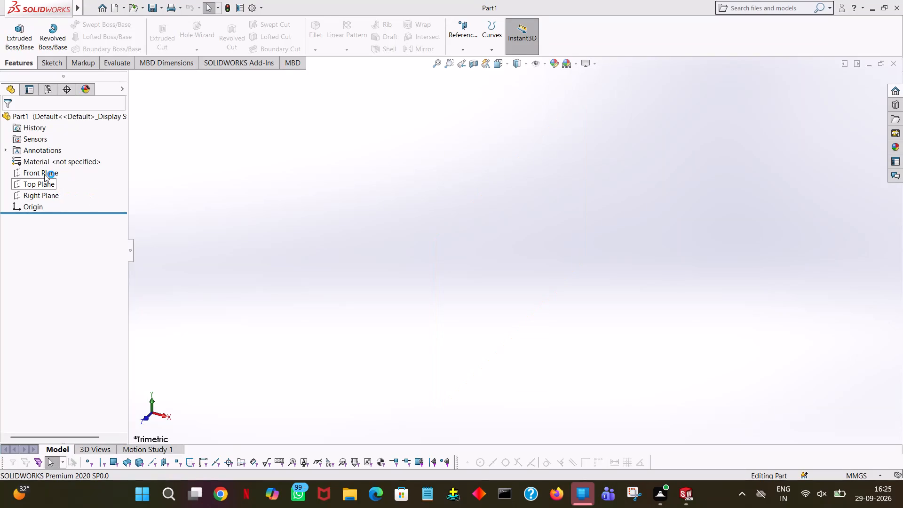
Start a sketch on the Front Plane with a horizontal line from the origin, 35/2 mm long, in the positive X direction.
left_click(45, 172)
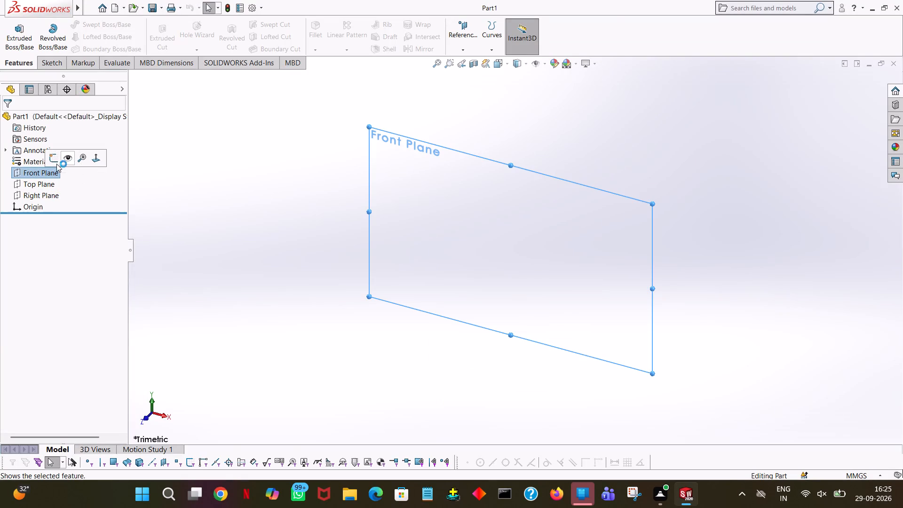
left_click(48, 158)
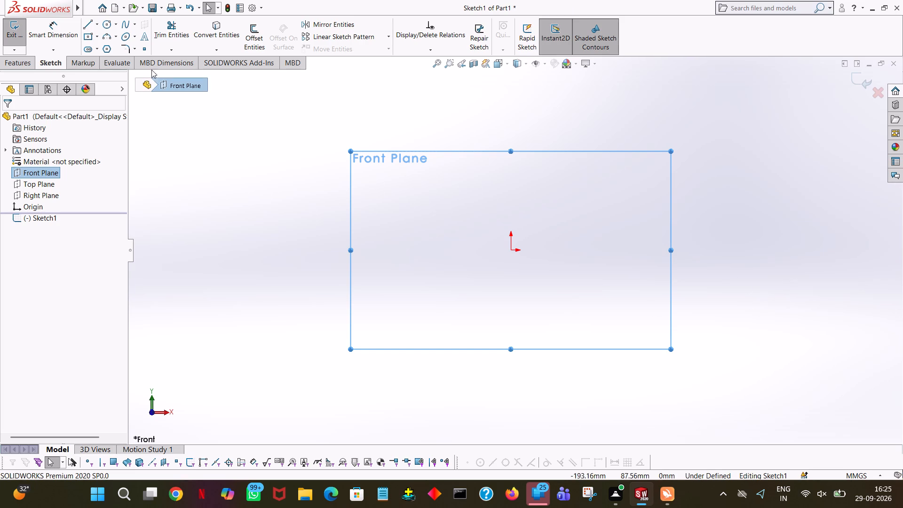
left_click(90, 22)
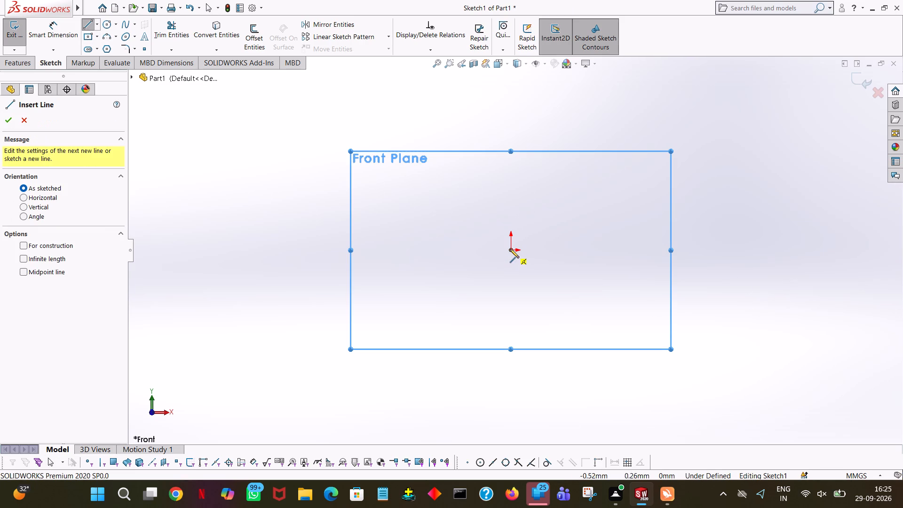
left_click(510, 249)
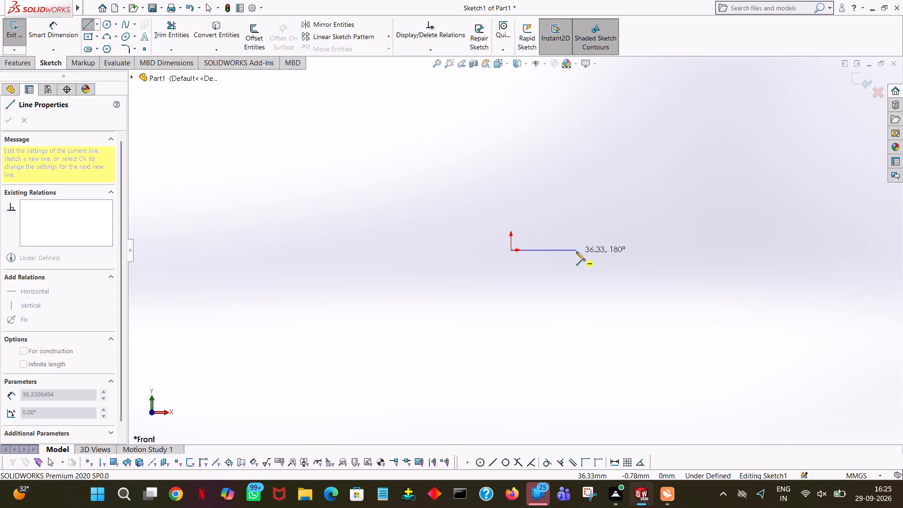
left_click(576, 252)
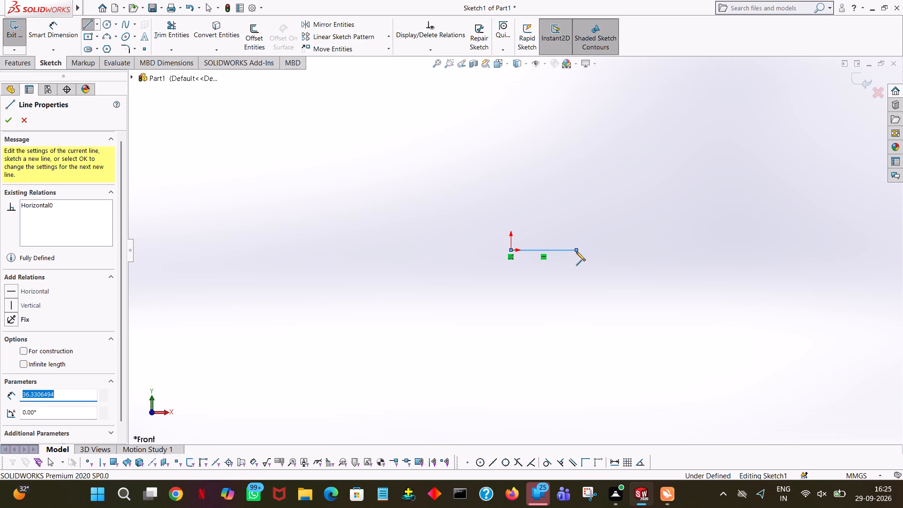
type("35/")
key("2")
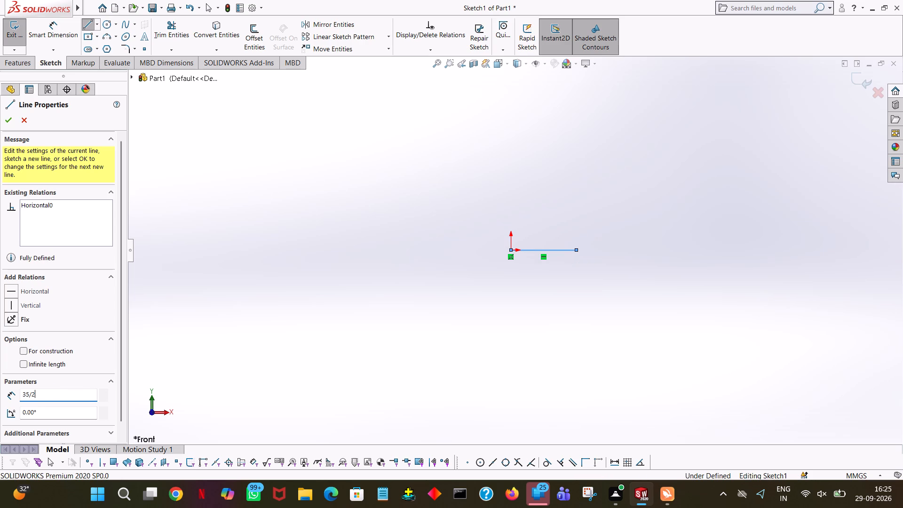
key("Return")
Continue the line chain 35/2 mm up, 35 mm across and 35 mm down, then close it into a 35 mm square around the origin.
left_click(541, 175)
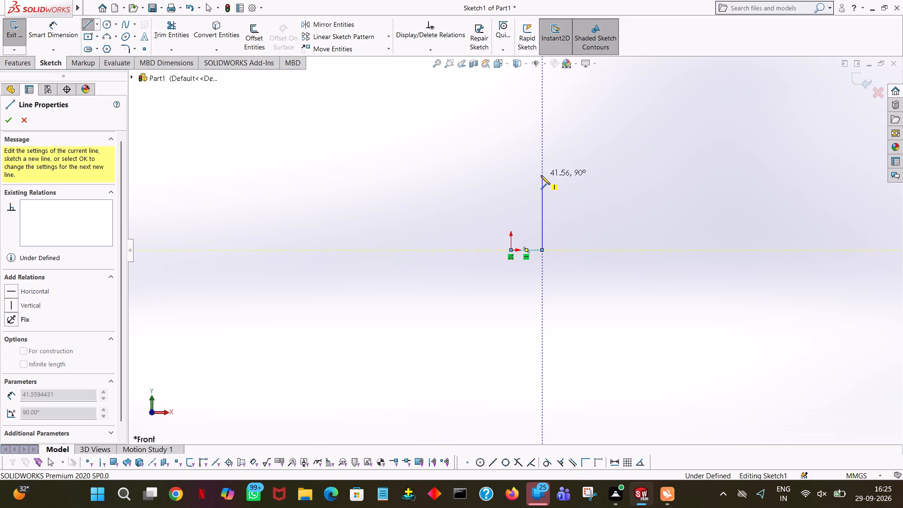
type("35/2")
key("Return")
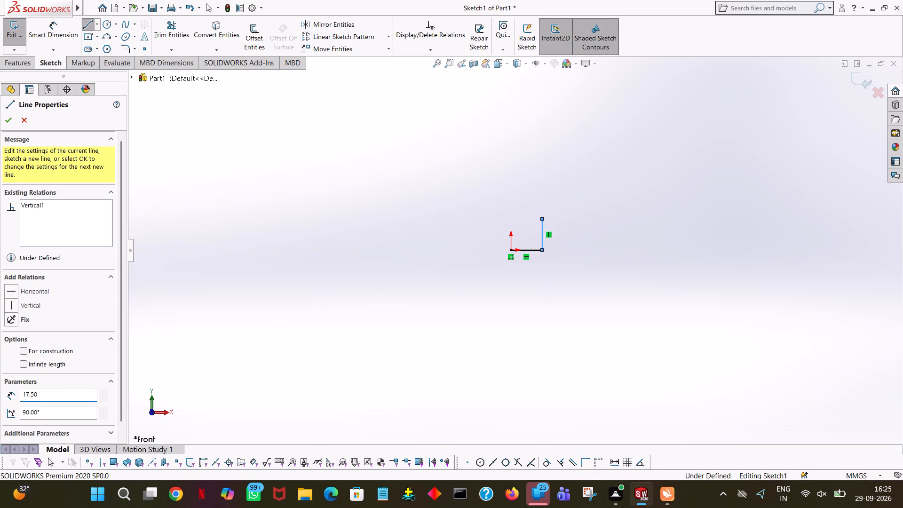
left_click(454, 218)
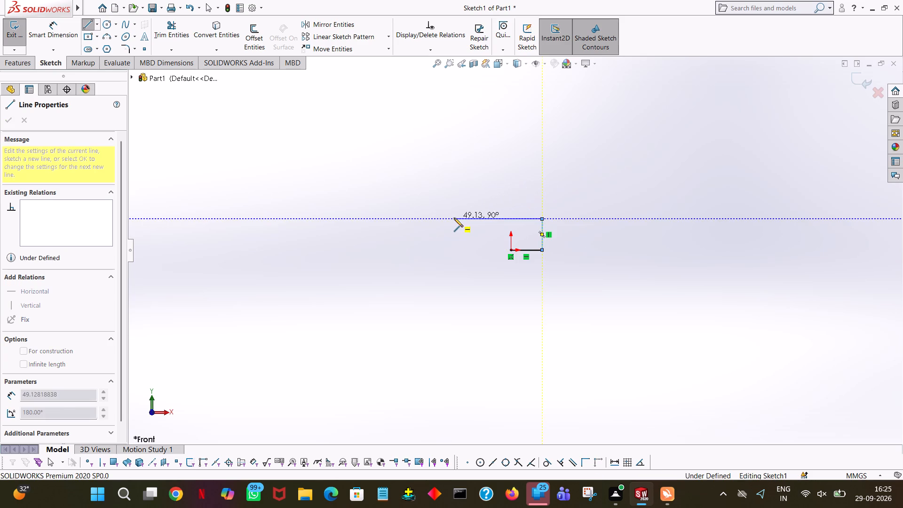
type("35")
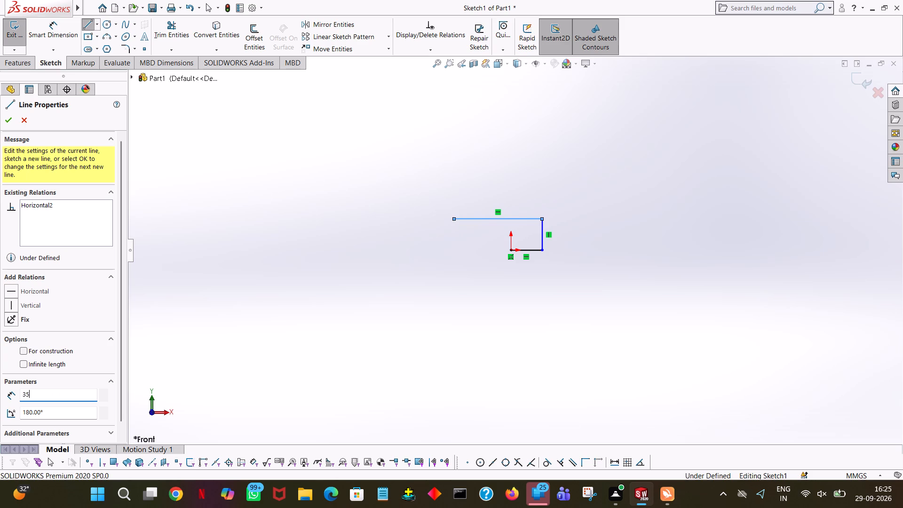
key("Return")
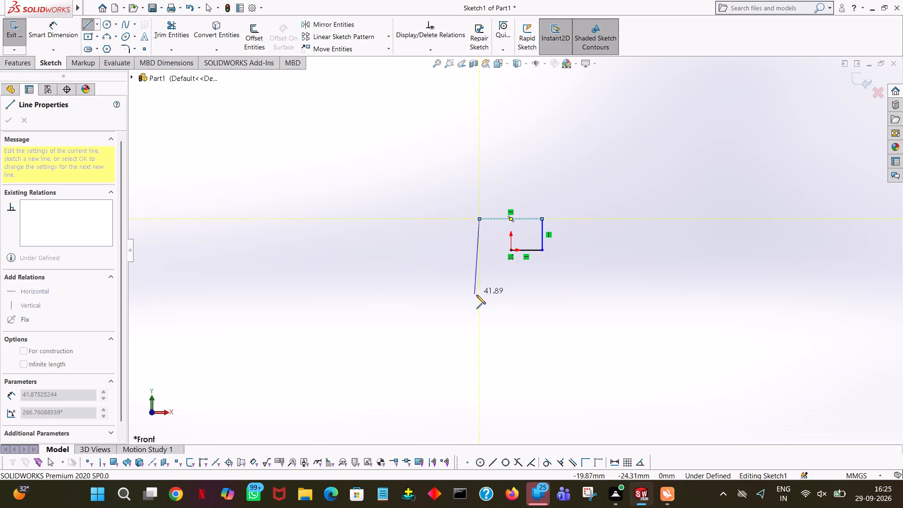
left_click(478, 296)
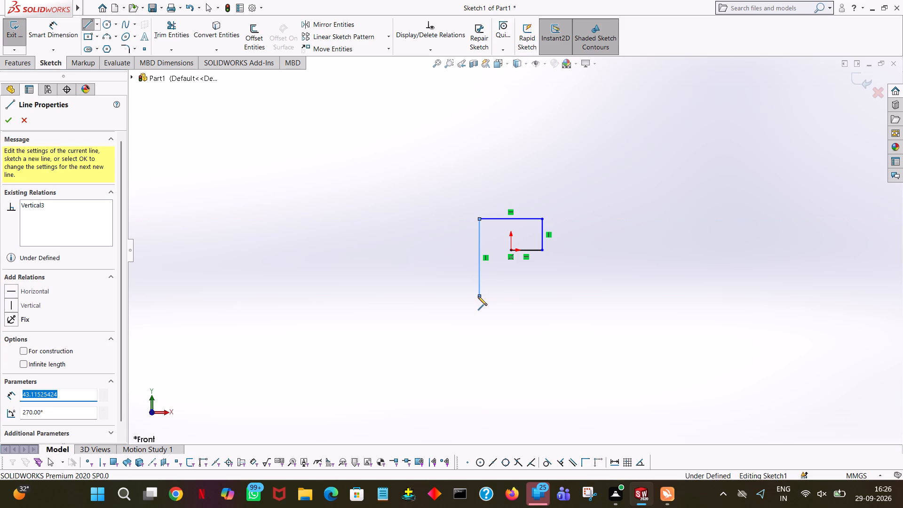
type("35")
key("Return")
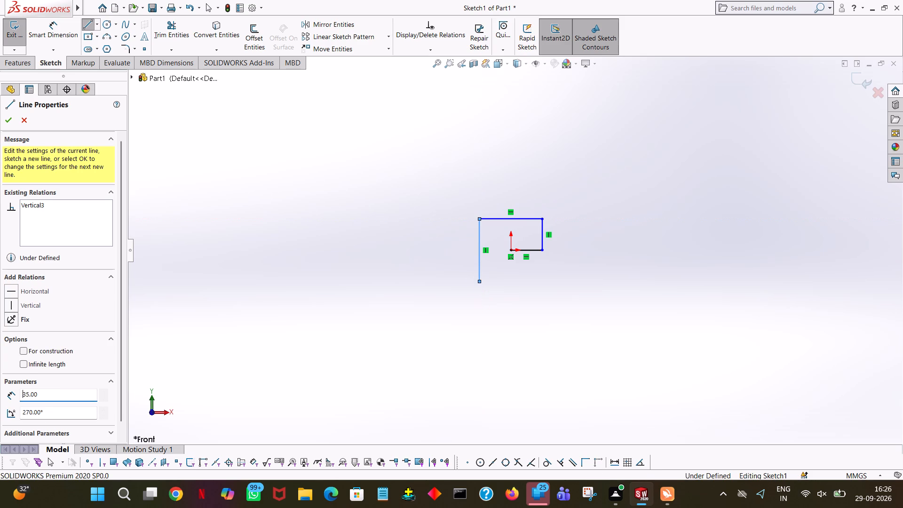
left_click(542, 282)
left_click(543, 249)
right_click(543, 249)
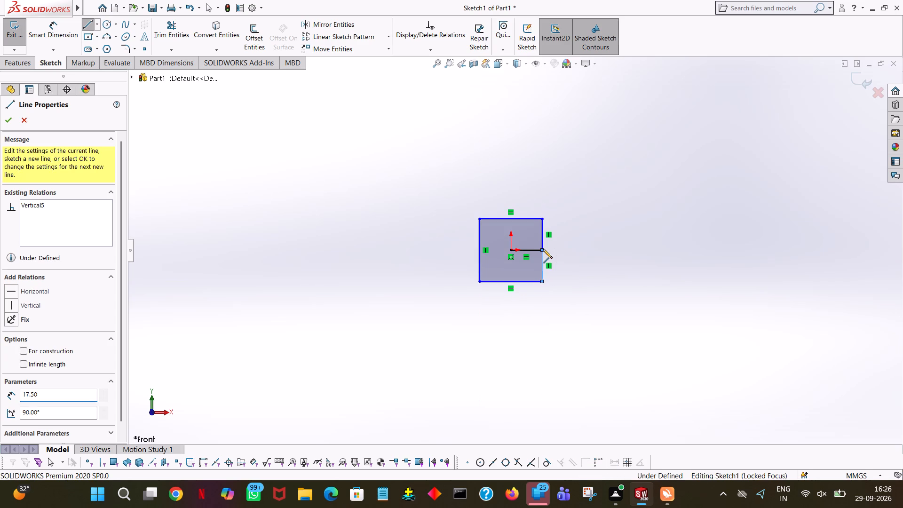
left_click(567, 253)
Trim away the horizontal helper line between the origin and the square's right edge.
left_click(175, 29)
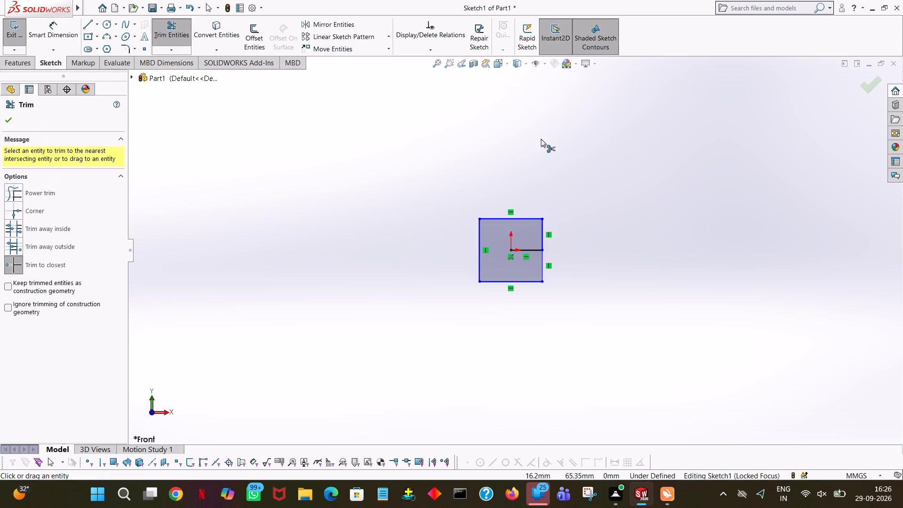
left_click(527, 248)
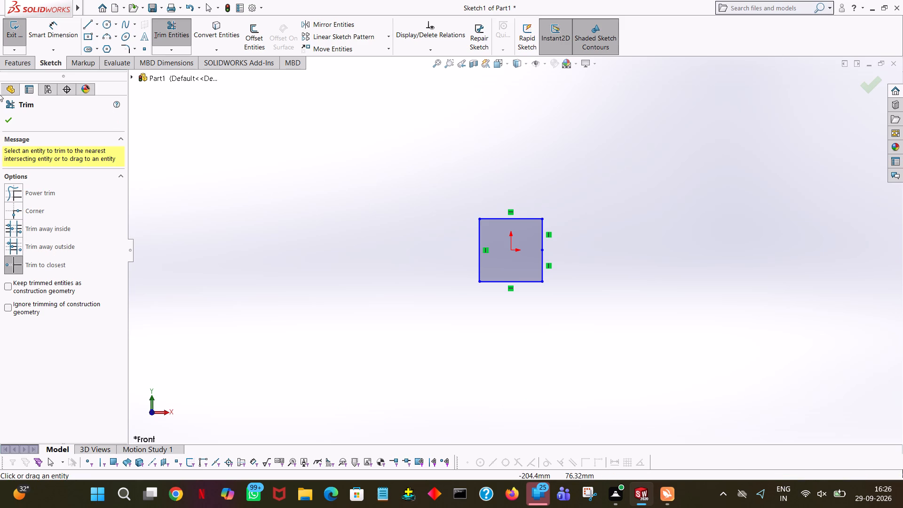
left_click(2, 117)
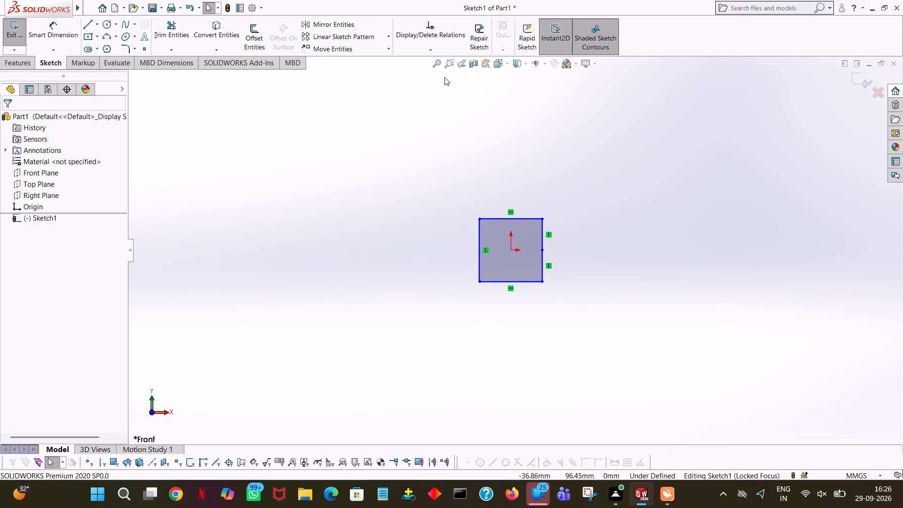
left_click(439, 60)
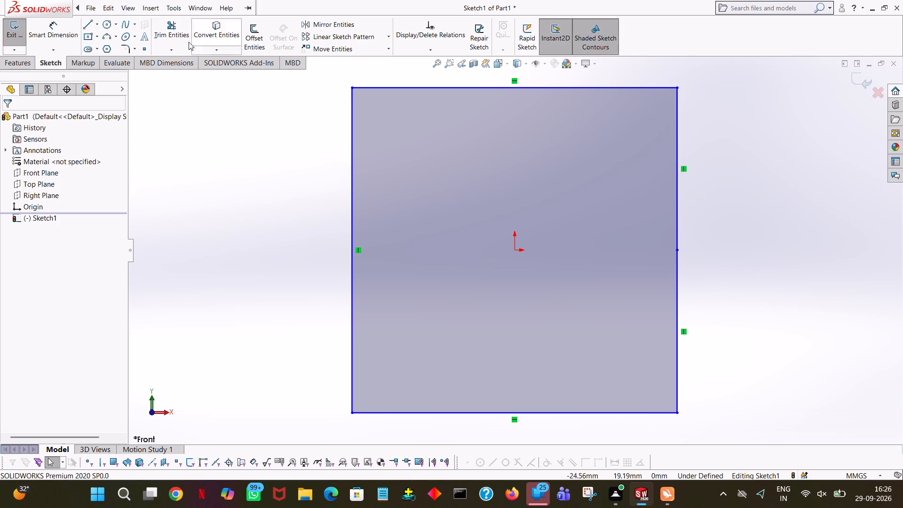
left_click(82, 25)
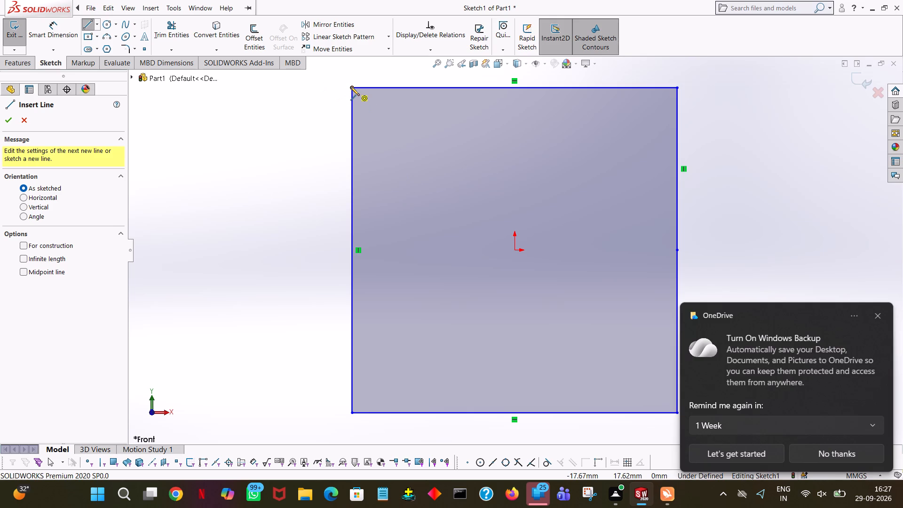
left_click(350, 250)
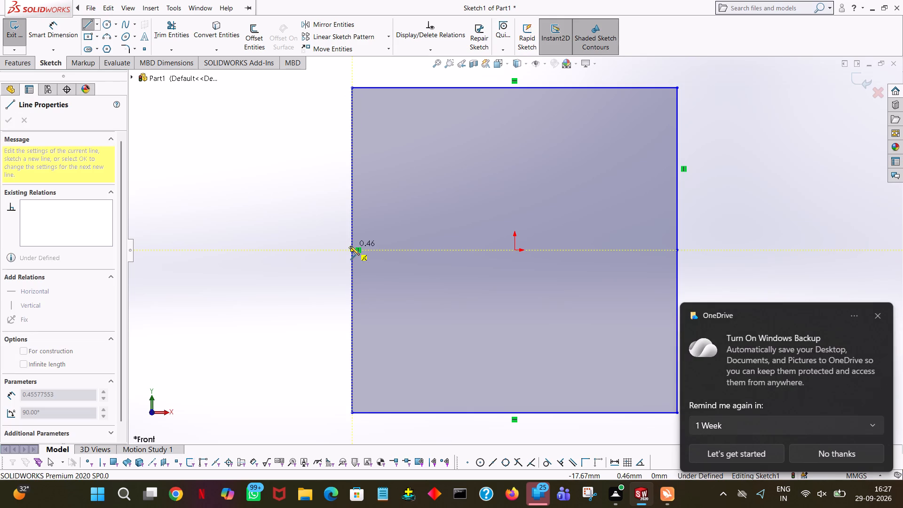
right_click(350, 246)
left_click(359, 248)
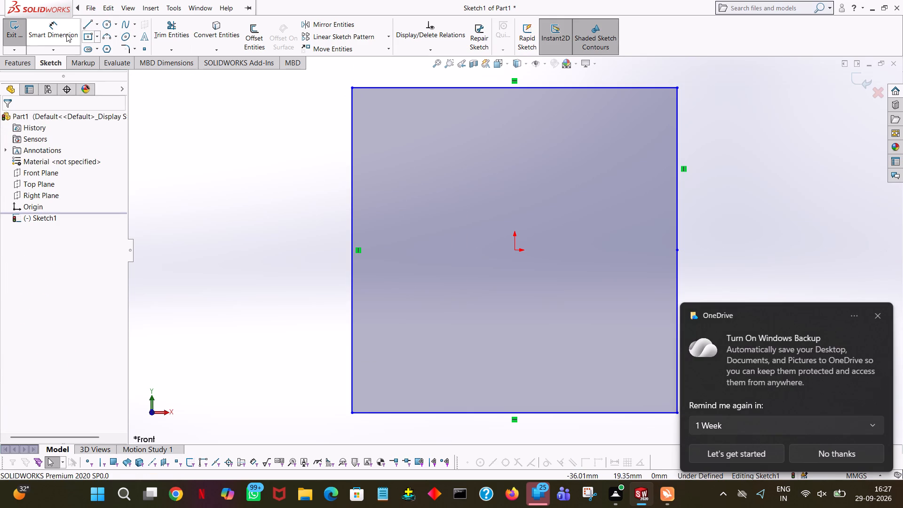
Dimension the upper and lower segments of the square's right edge, dismissing the OneDrive backup notification.
left_click(66, 34)
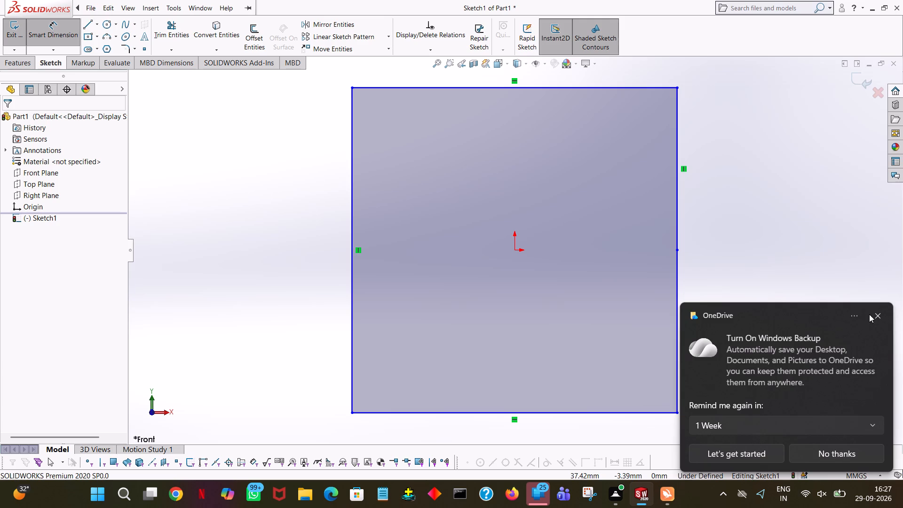
left_click(877, 314)
left_click(677, 212)
left_click(790, 220)
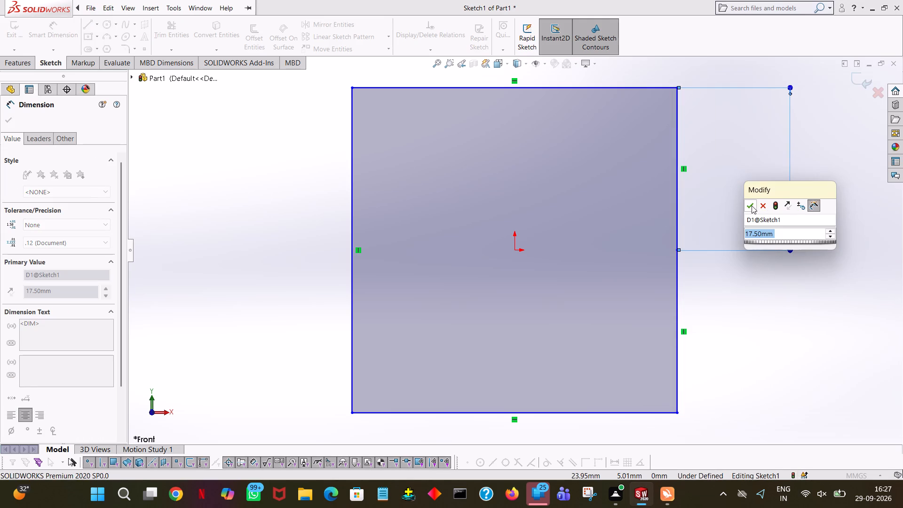
left_click(752, 206)
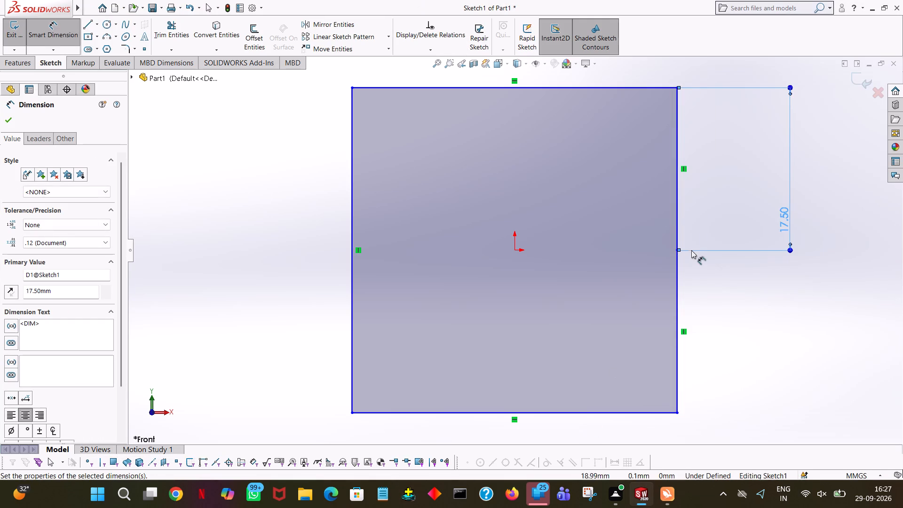
left_click(677, 303)
left_click(754, 315)
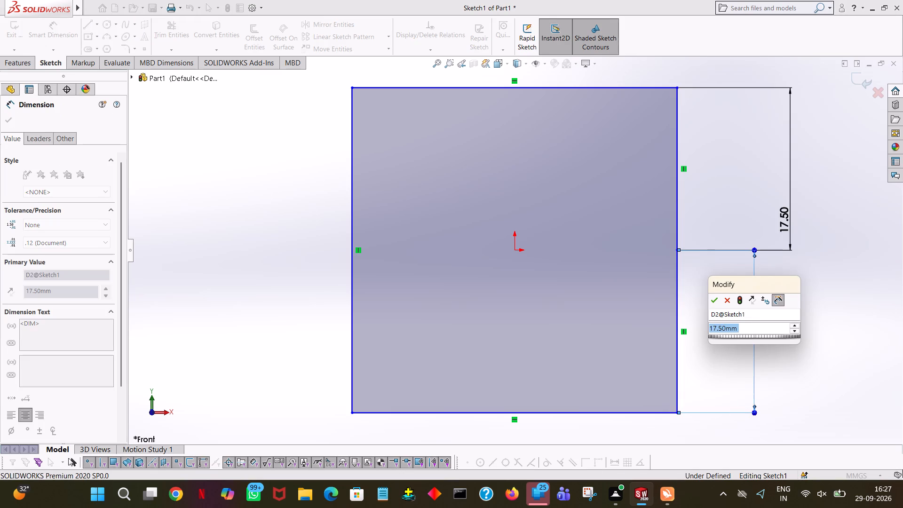
left_click(712, 304)
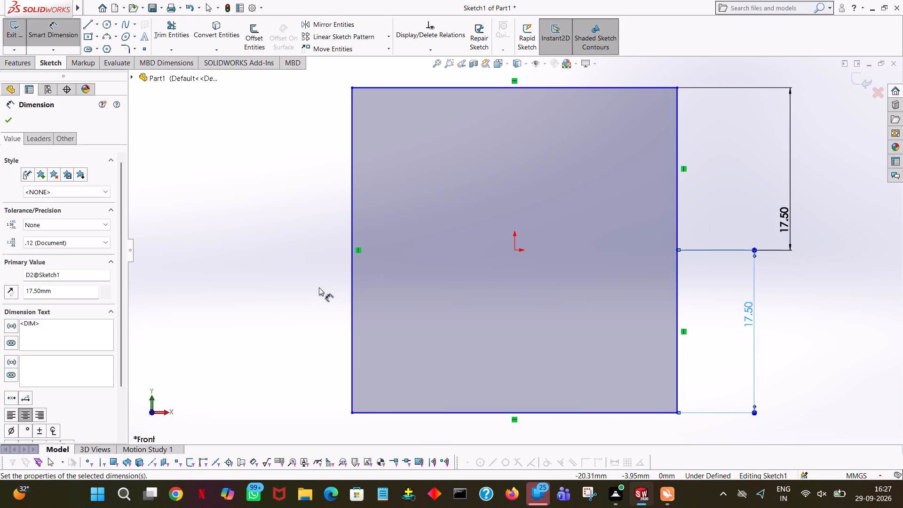
left_click(312, 287)
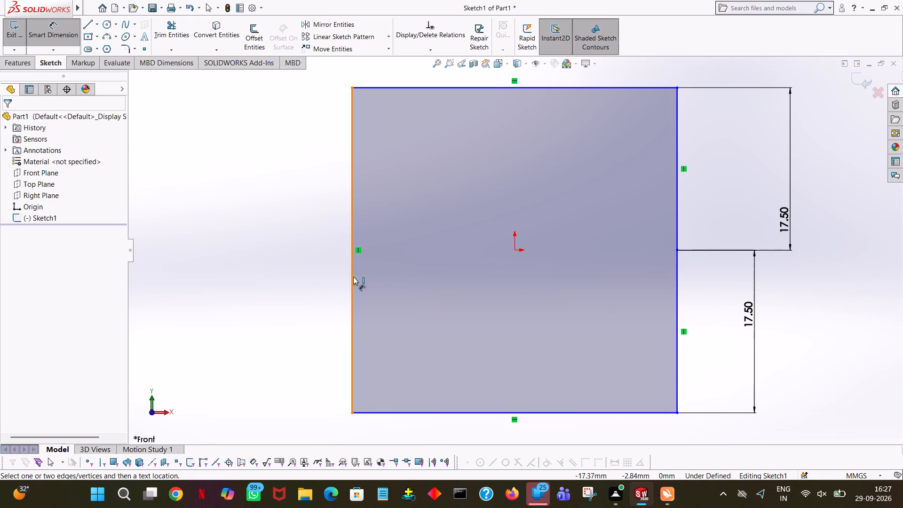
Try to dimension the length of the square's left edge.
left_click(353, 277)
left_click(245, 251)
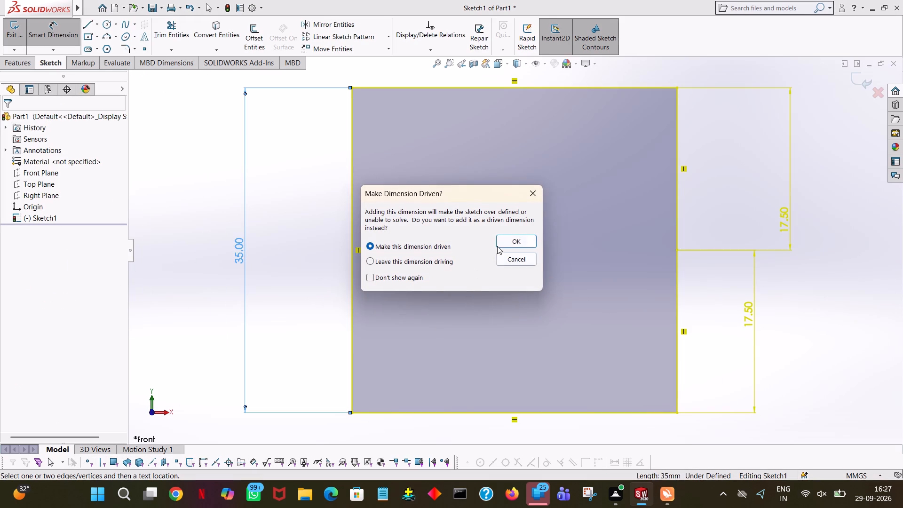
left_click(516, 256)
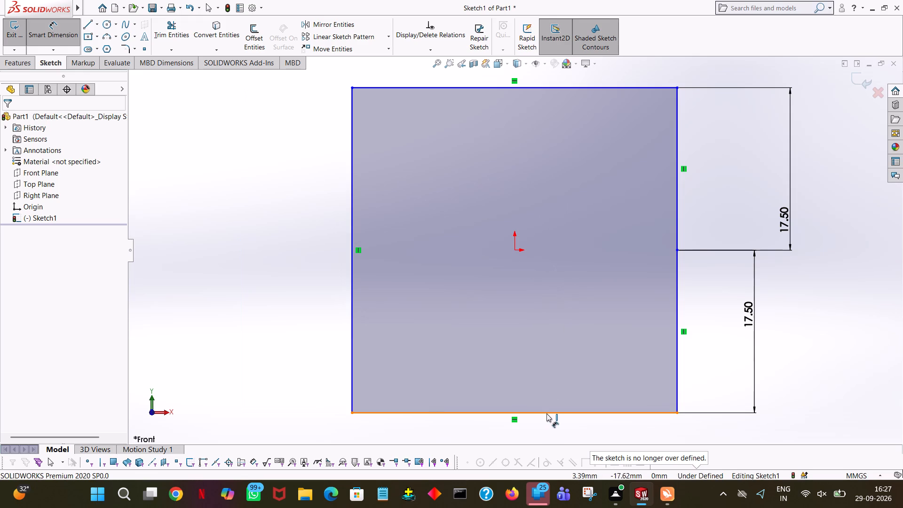
Dimension the length of the square's bottom edge and the horizontal distance from its left edge to the origin.
left_click(547, 413)
left_click(551, 423)
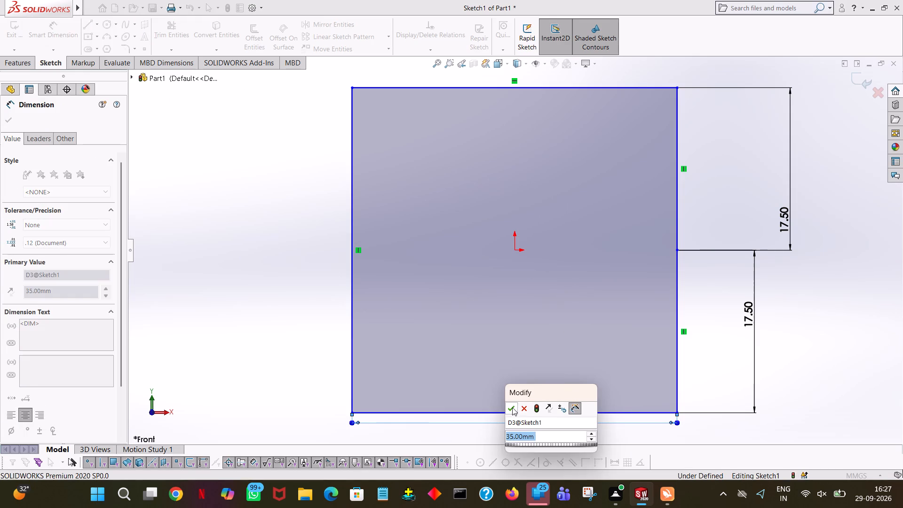
left_click(512, 407)
left_click(353, 288)
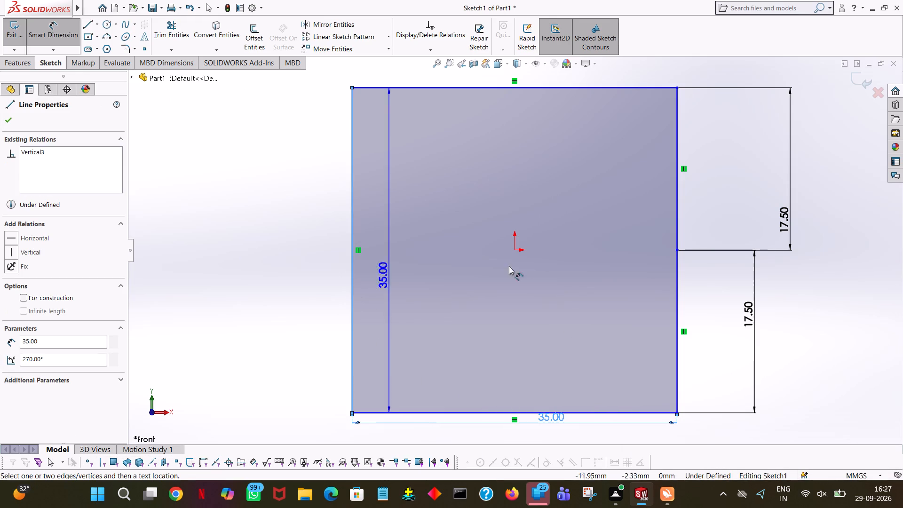
left_click(516, 250)
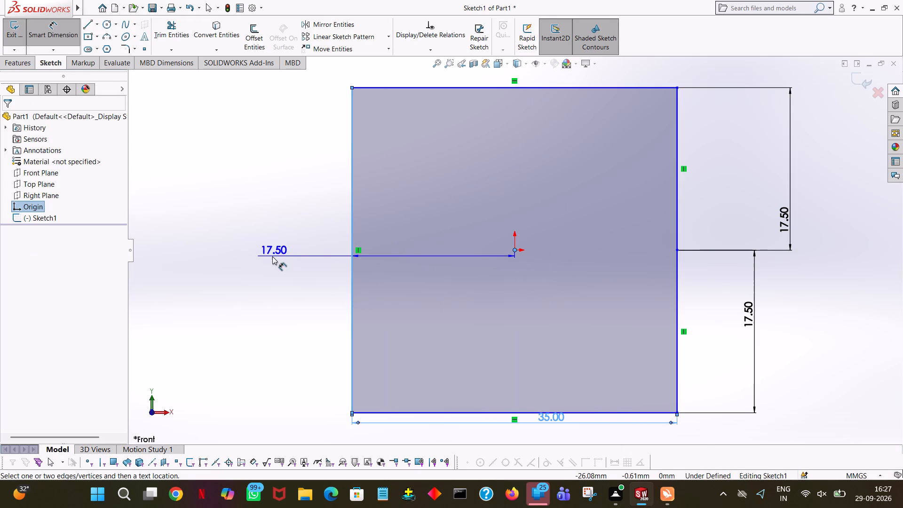
left_click(272, 256)
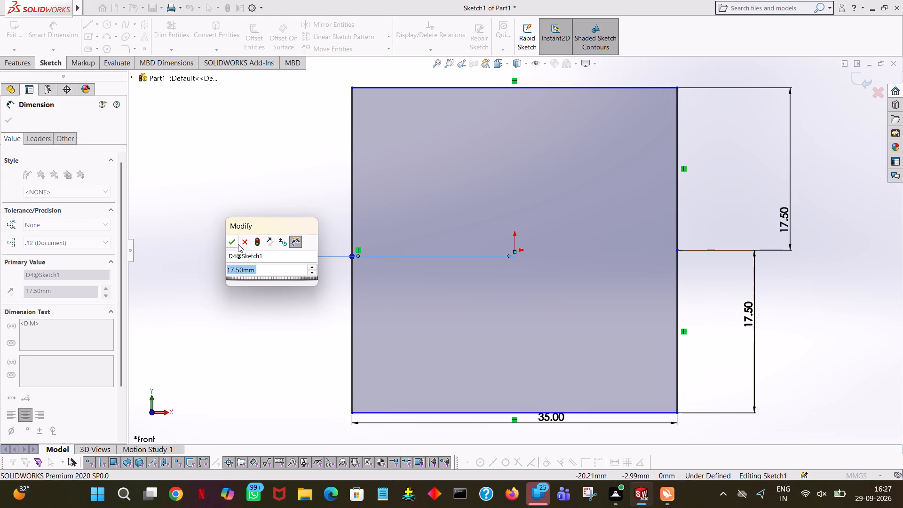
left_click(235, 243)
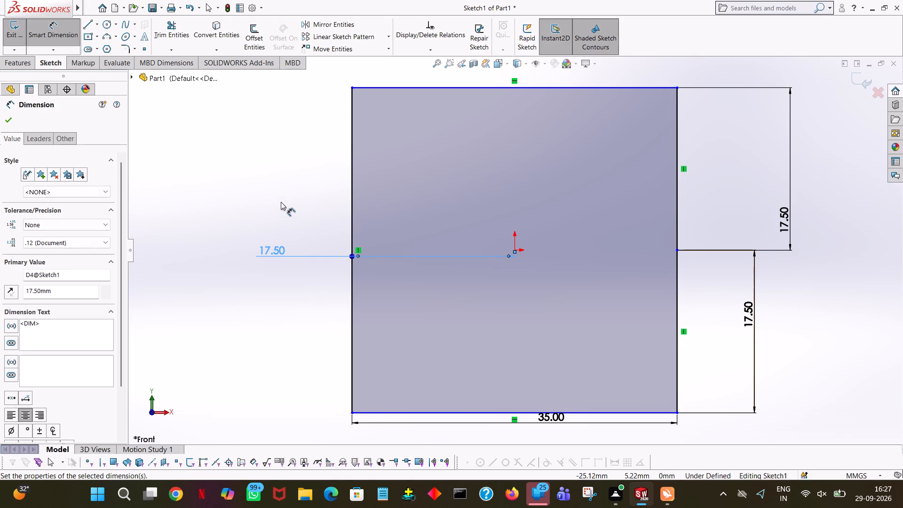
Dimension the vertical distance from the square's bottom edge to the origin, placing it outside the left edge.
left_click(281, 202)
left_click(489, 411)
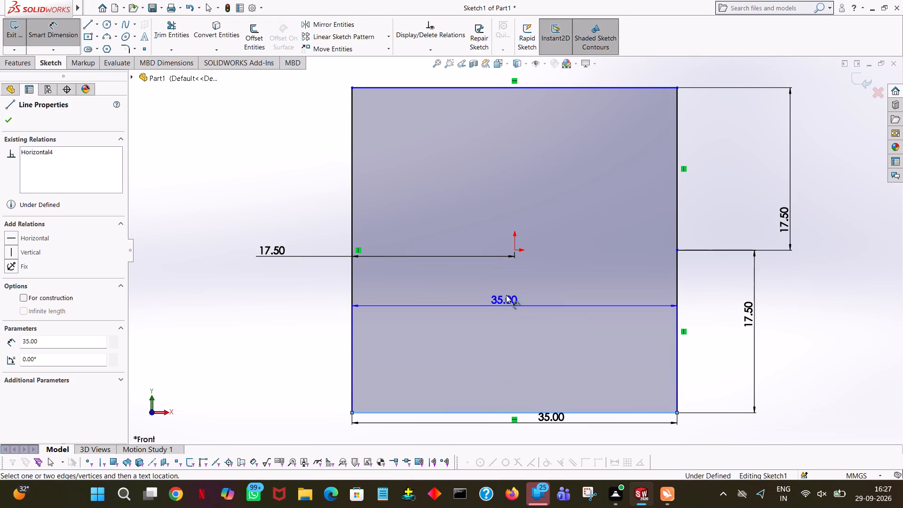
left_click(514, 252)
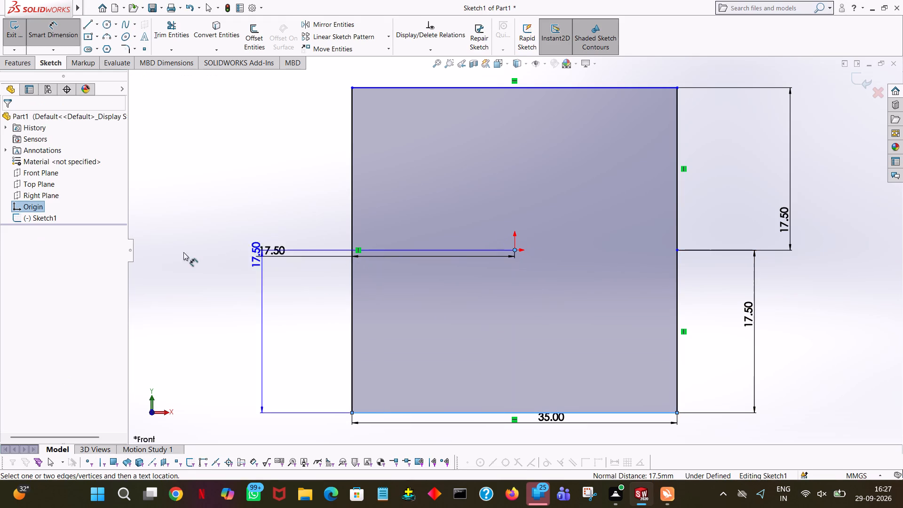
left_click(174, 252)
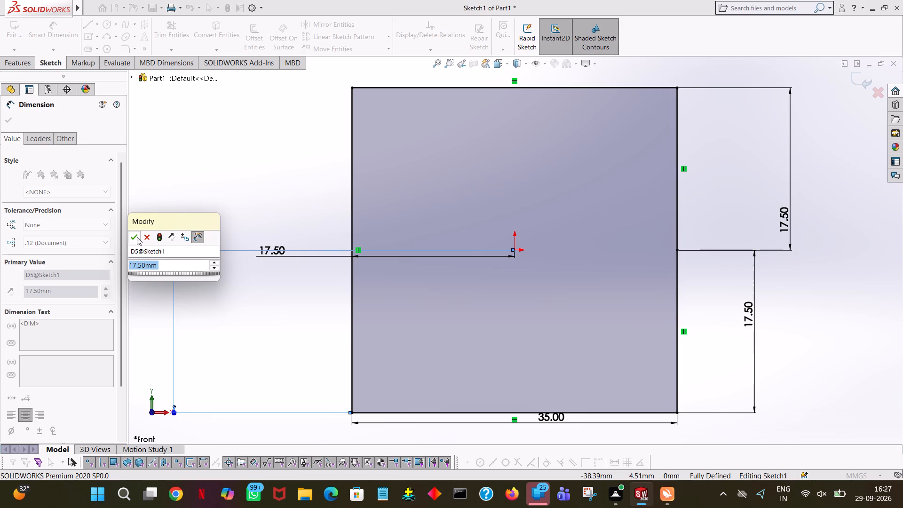
left_click(137, 235)
left_click(303, 116)
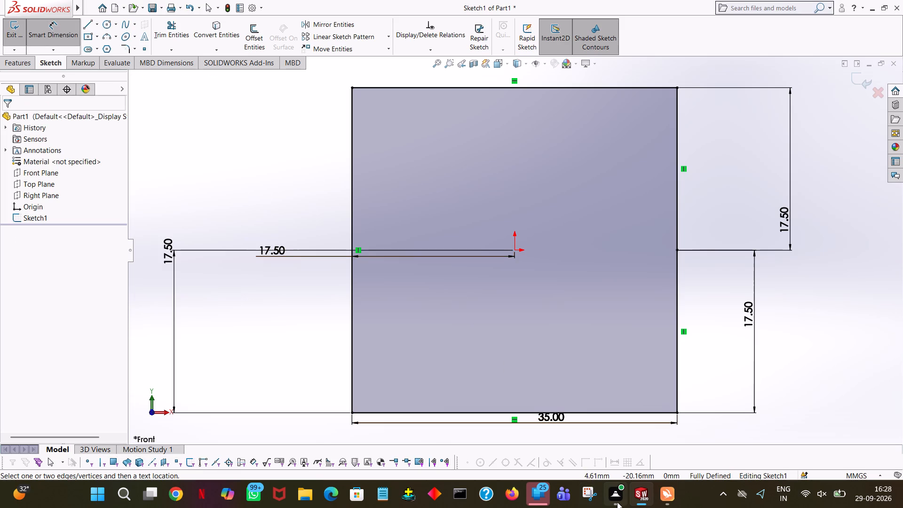
left_click(196, 213)
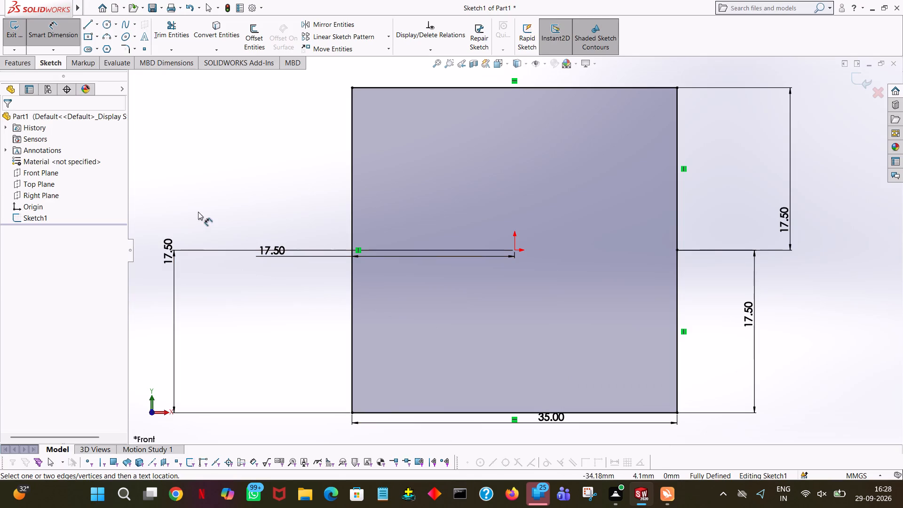
left_click(48, 29)
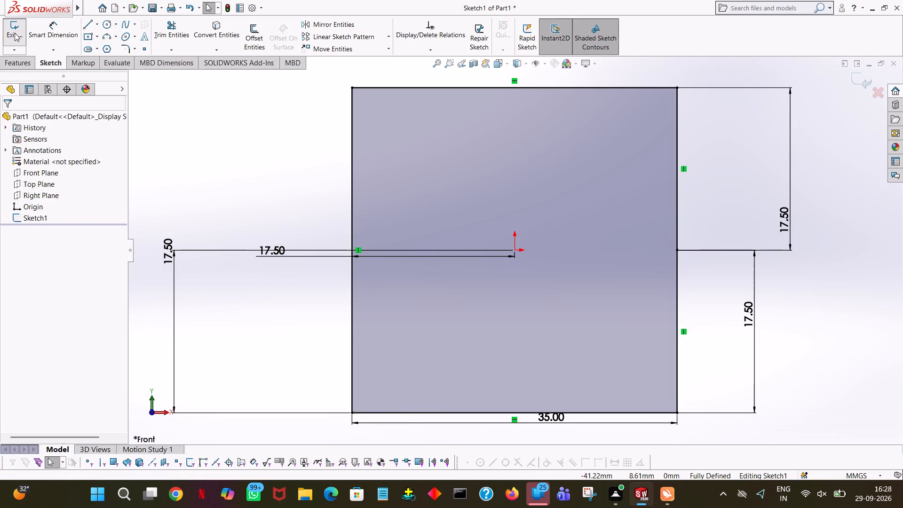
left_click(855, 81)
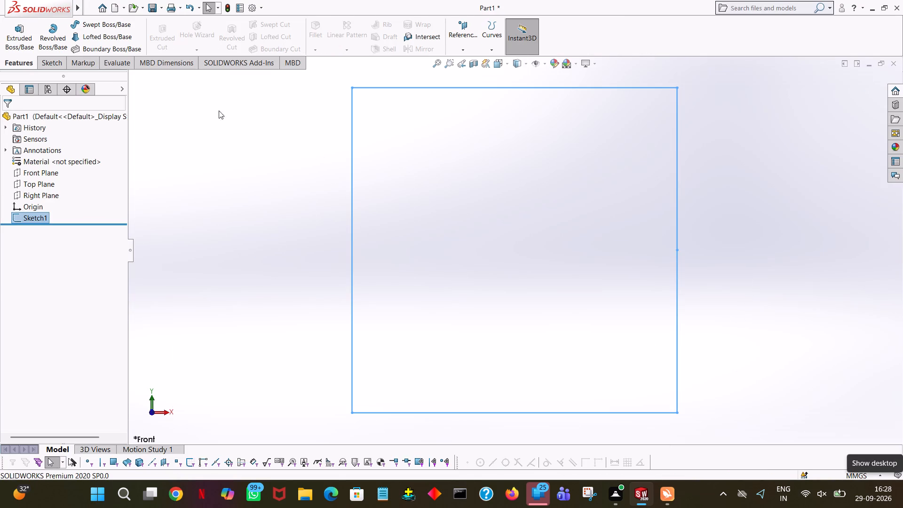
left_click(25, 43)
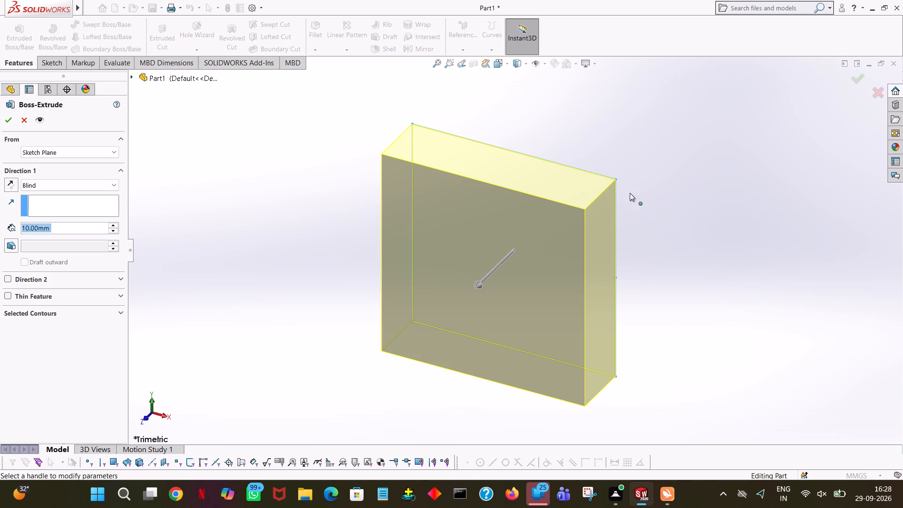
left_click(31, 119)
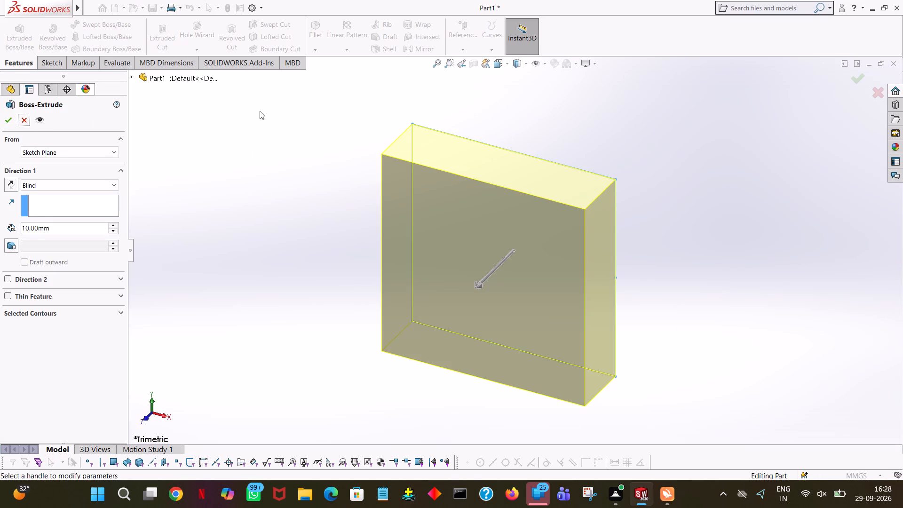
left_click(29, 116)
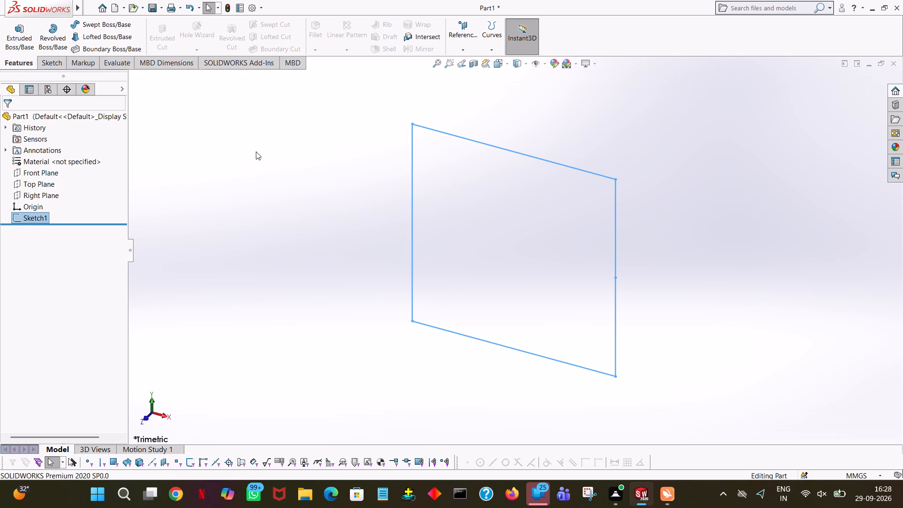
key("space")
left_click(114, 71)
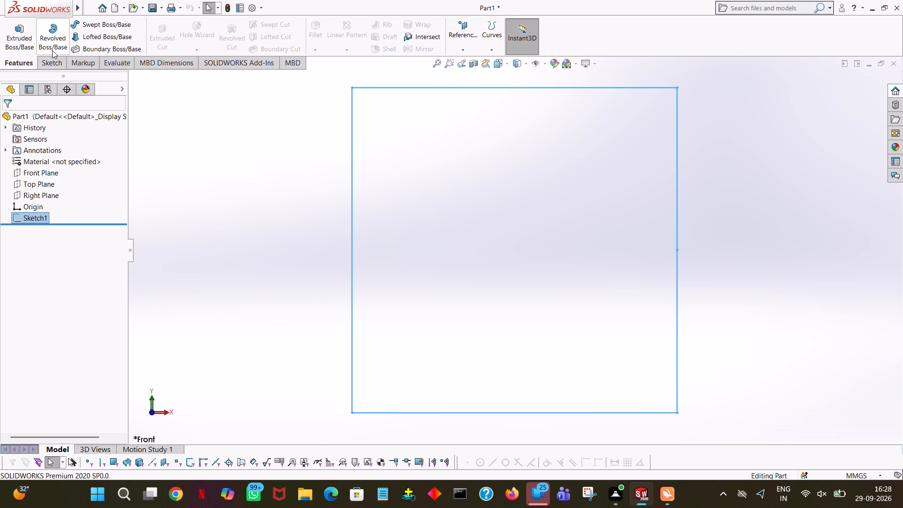
Reopen the square's sketch and draw a line about 10 mm long leftward along the bottom edge from its midpoint.
left_click(41, 58)
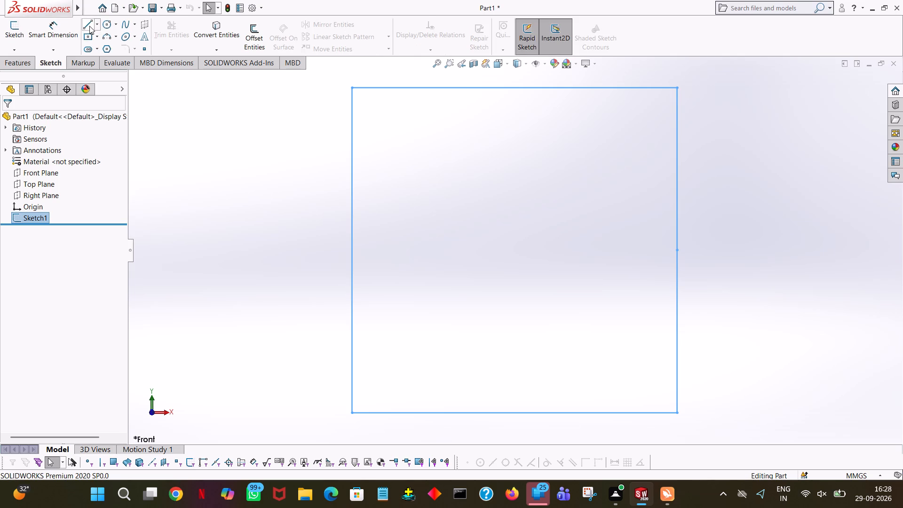
left_click(89, 26)
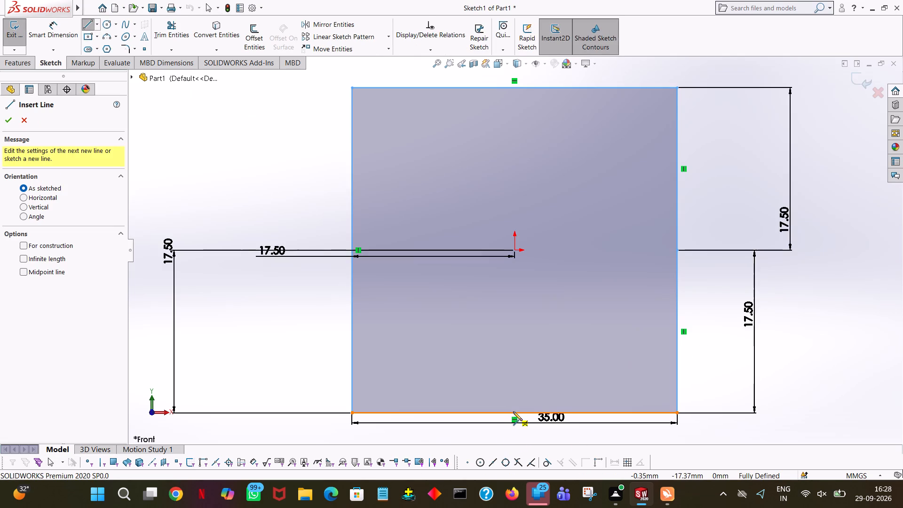
left_click(514, 413)
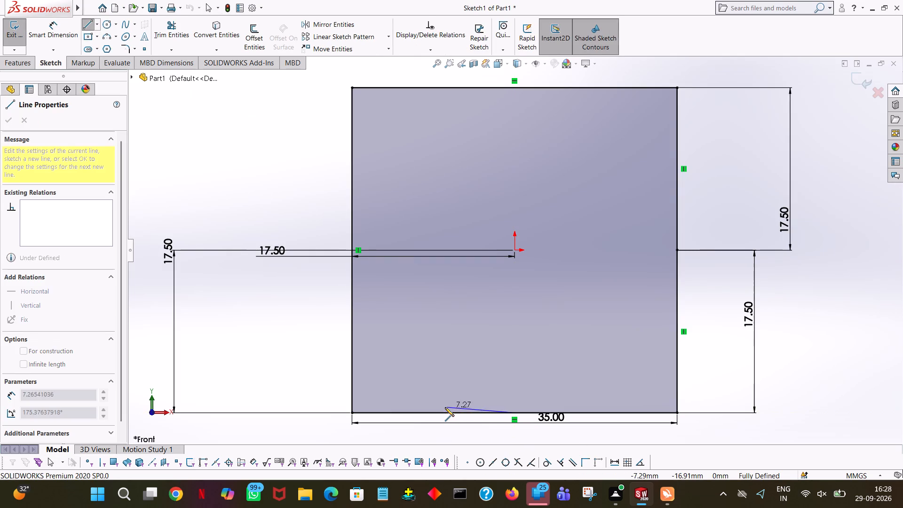
left_click(421, 412)
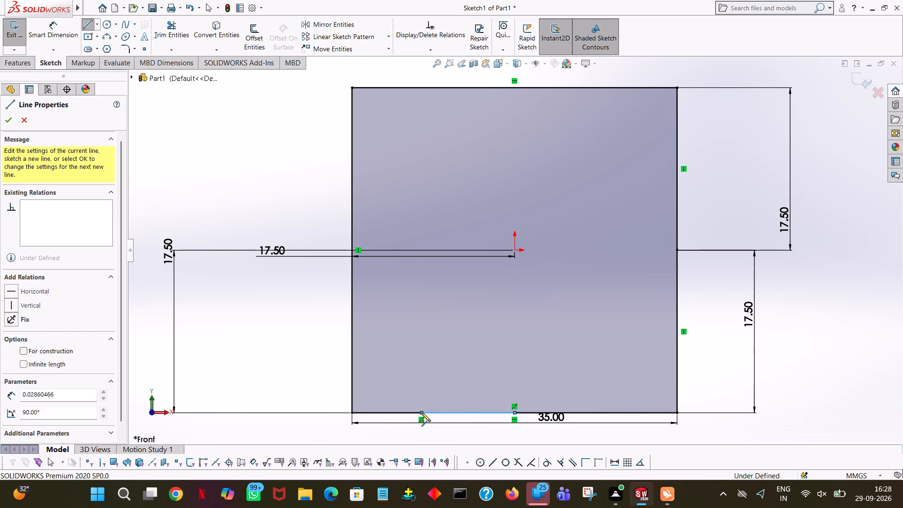
right_click(421, 412)
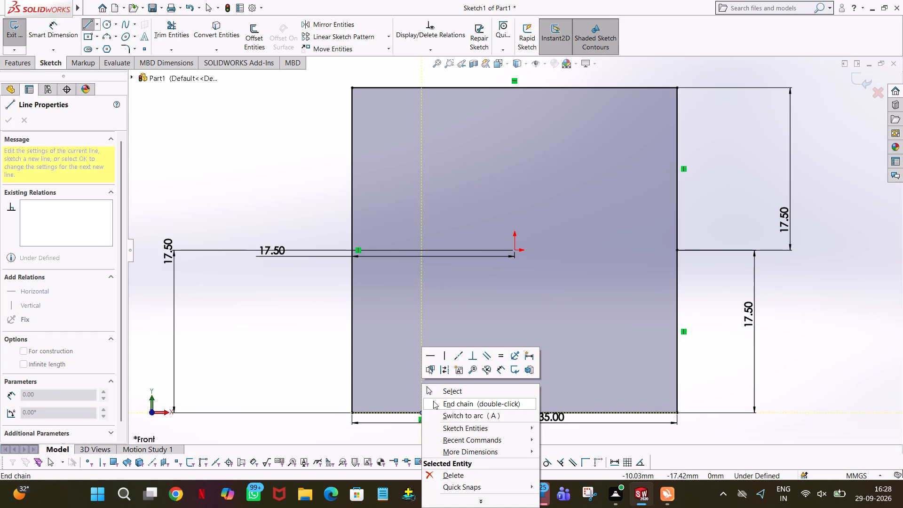
left_click(442, 397)
Set the length of the new line on the bottom edge to 27.6 mm and halve it by entering 27.60/2.
left_click(443, 413)
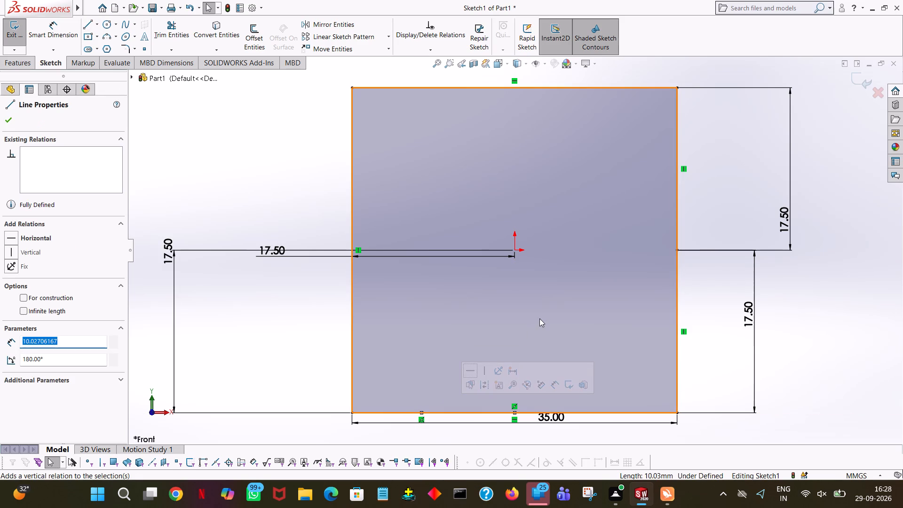
type("27.6")
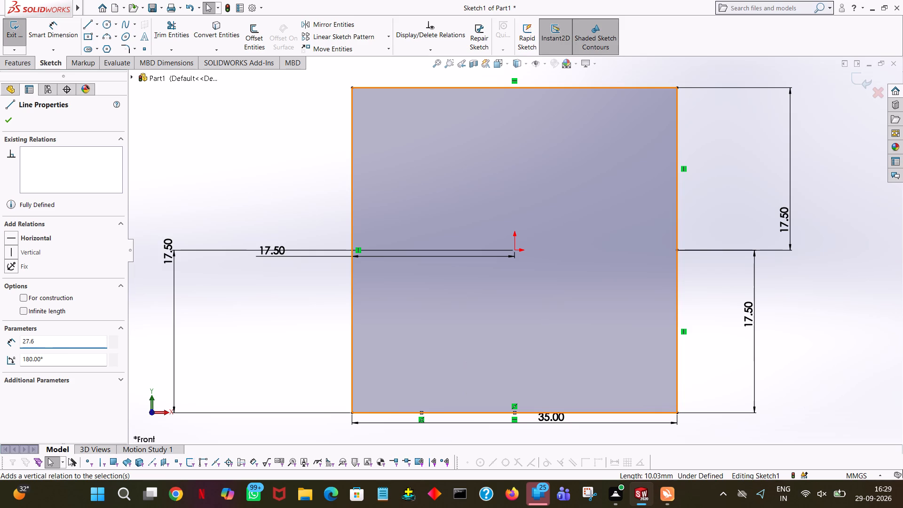
key("Return")
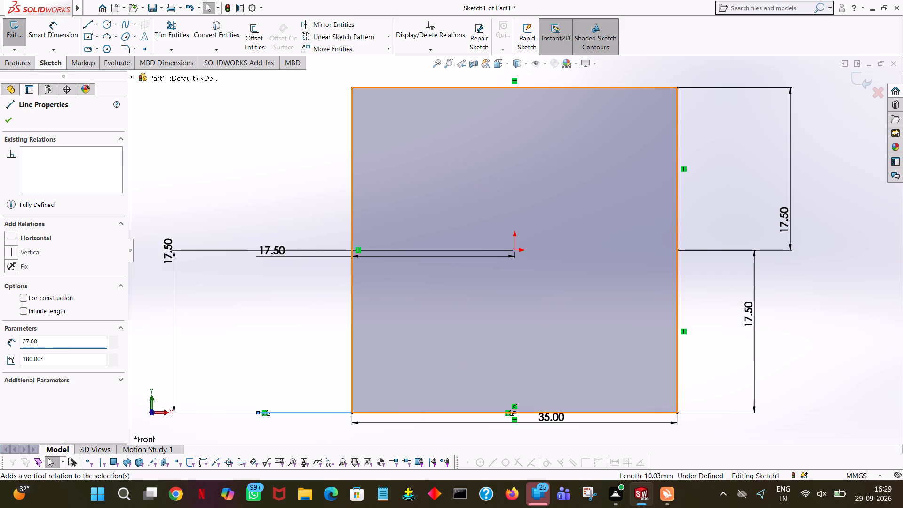
left_click(39, 338)
type("/2")
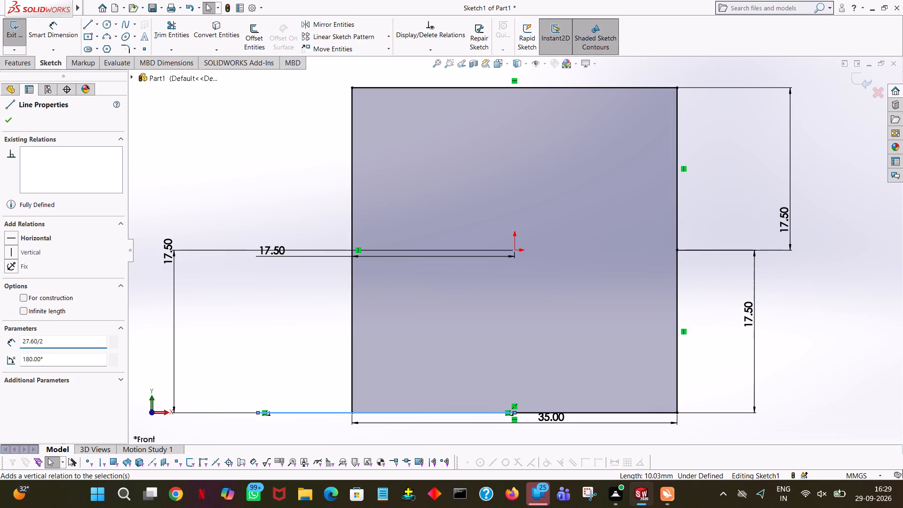
key("Return")
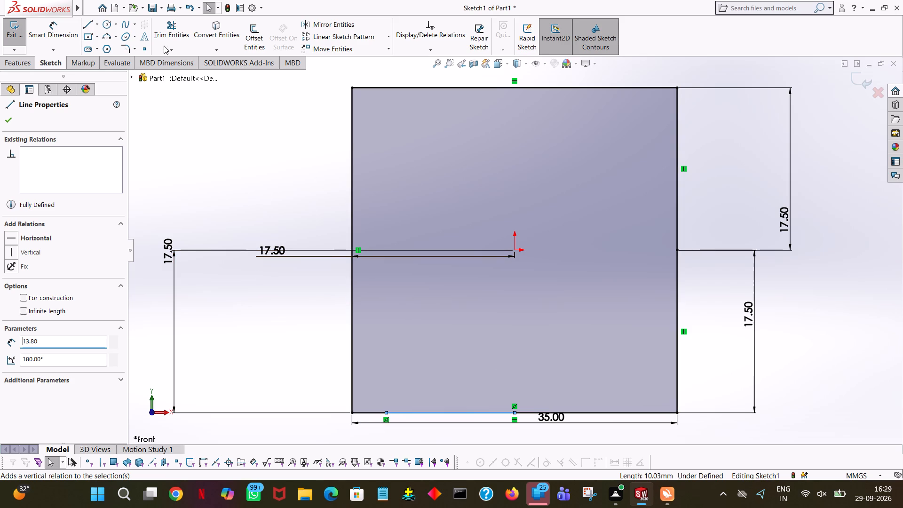
Sketch a vertical line upward into the square from the left end of the shorter line on the bottom edge.
left_click(120, 46)
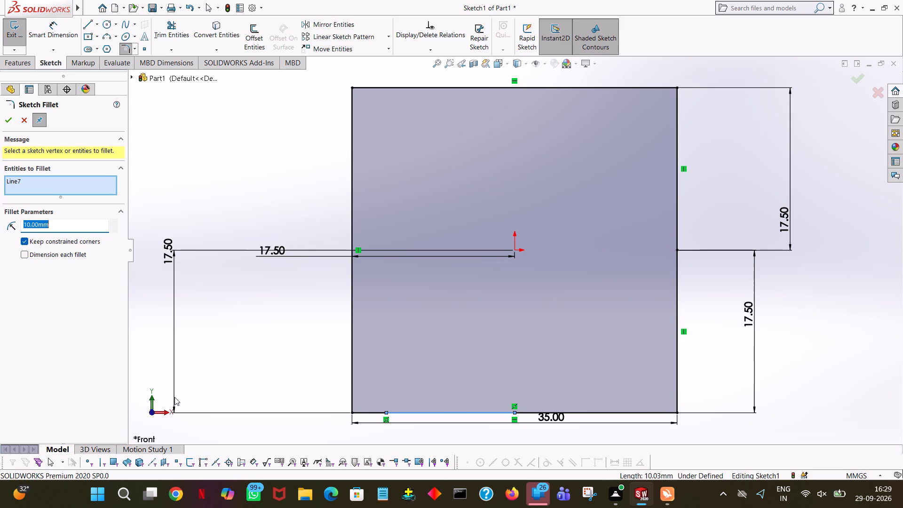
left_click(27, 119)
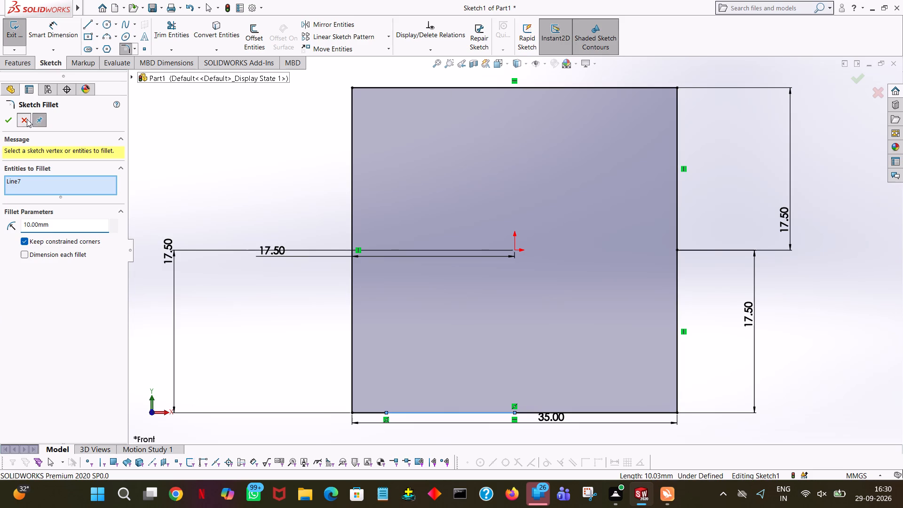
left_click(86, 23)
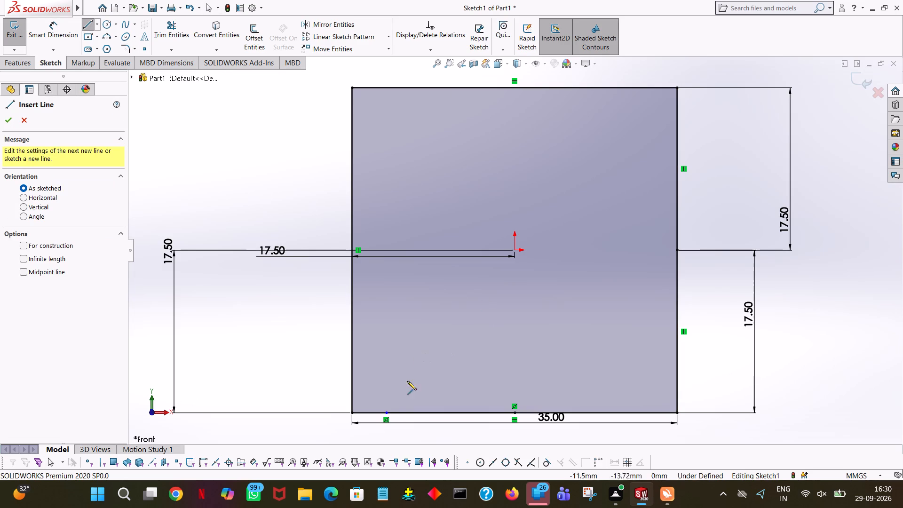
left_click(386, 412)
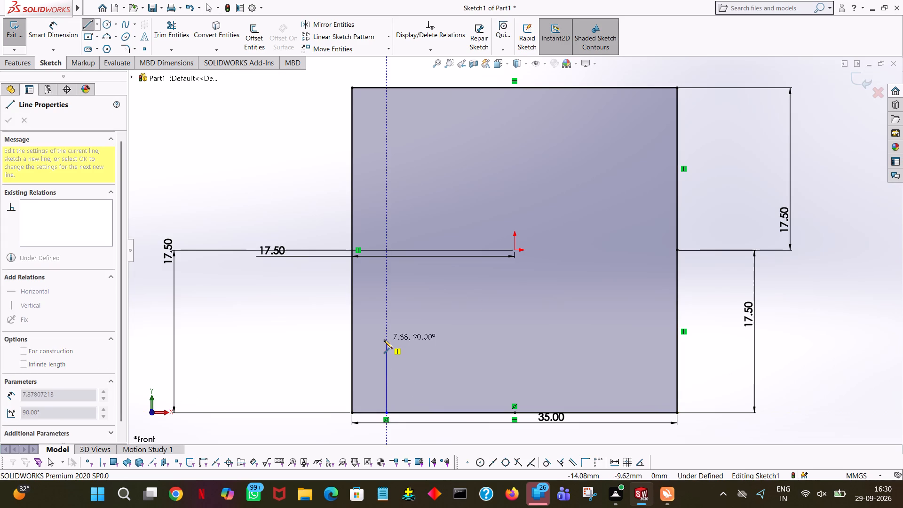
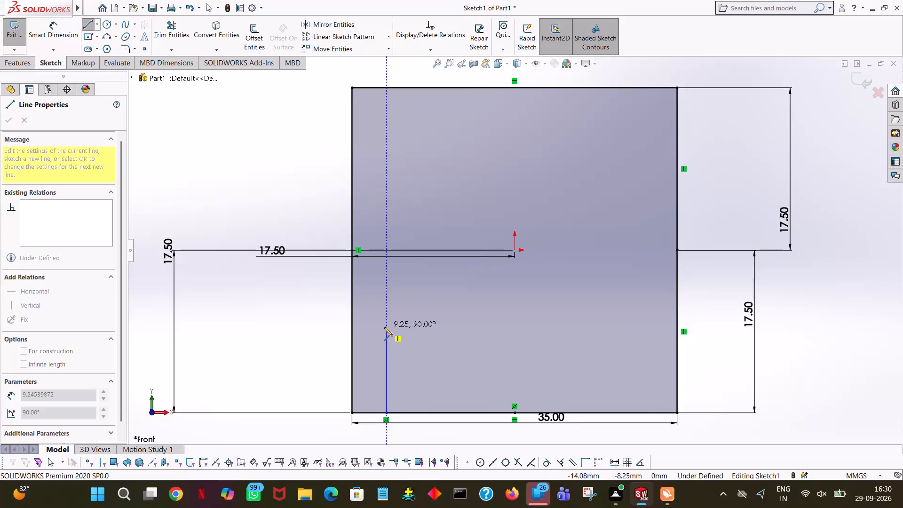
Finish the vertical line rising from the bottom edge and set its length to 3.7 mm.
left_click(384, 327)
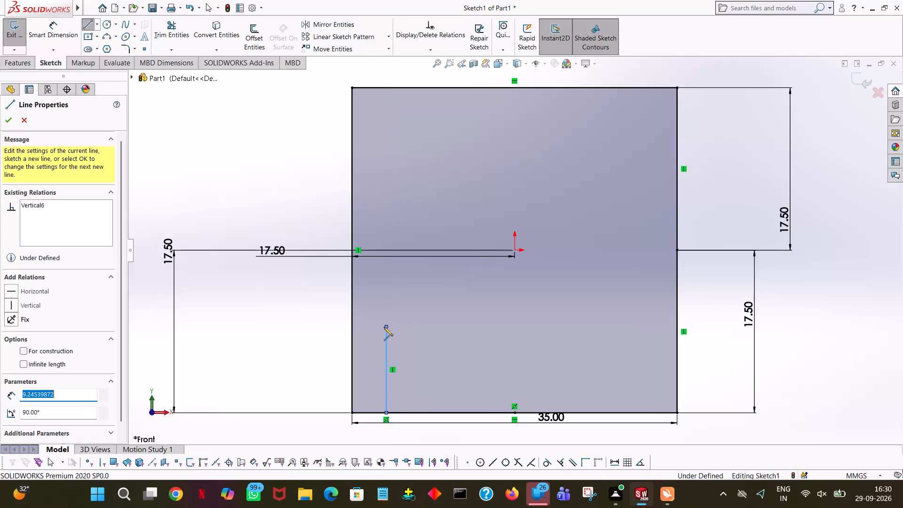
type("3.7")
key("Return")
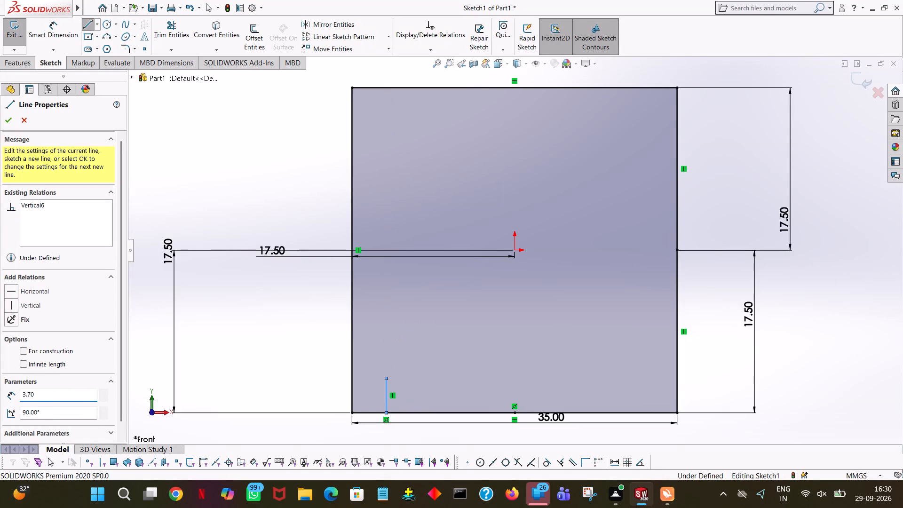
right_click(388, 325)
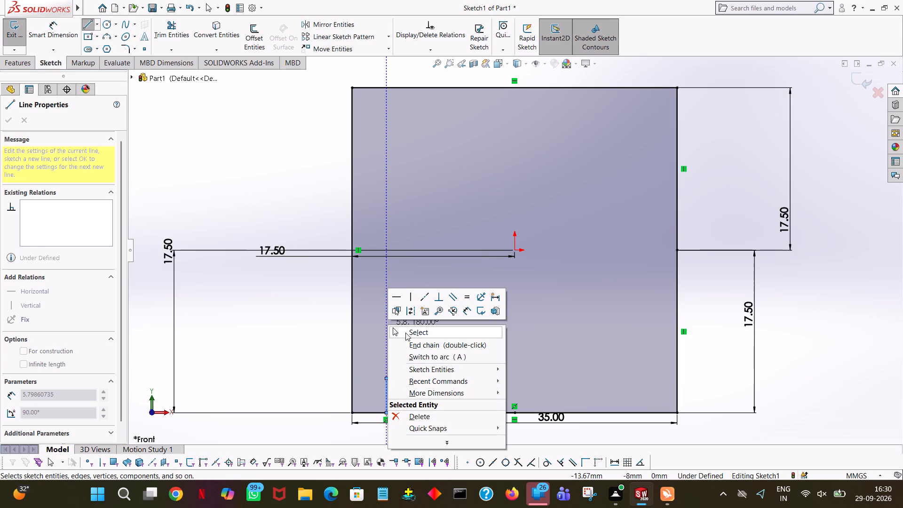
left_click(405, 333)
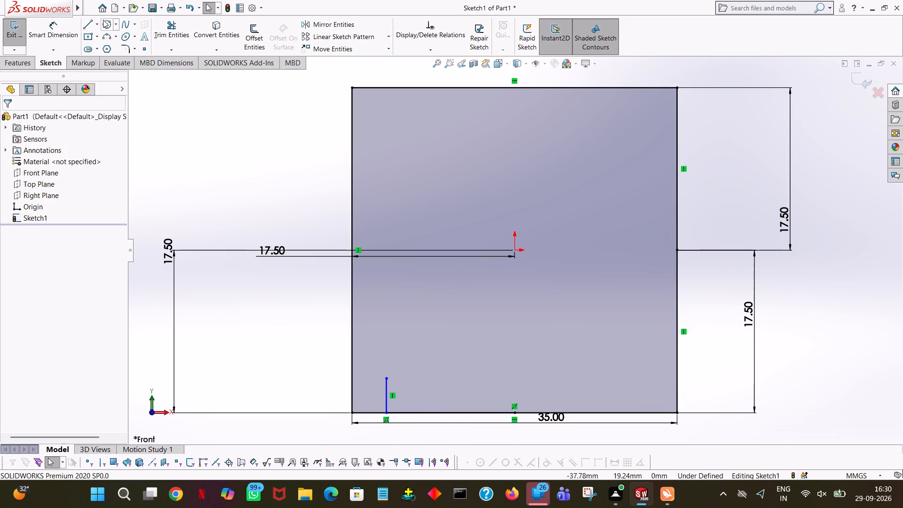
Sketch a circle centred on the vertical line's upper end and enter 2.25/2 as its radius.
left_click(103, 20)
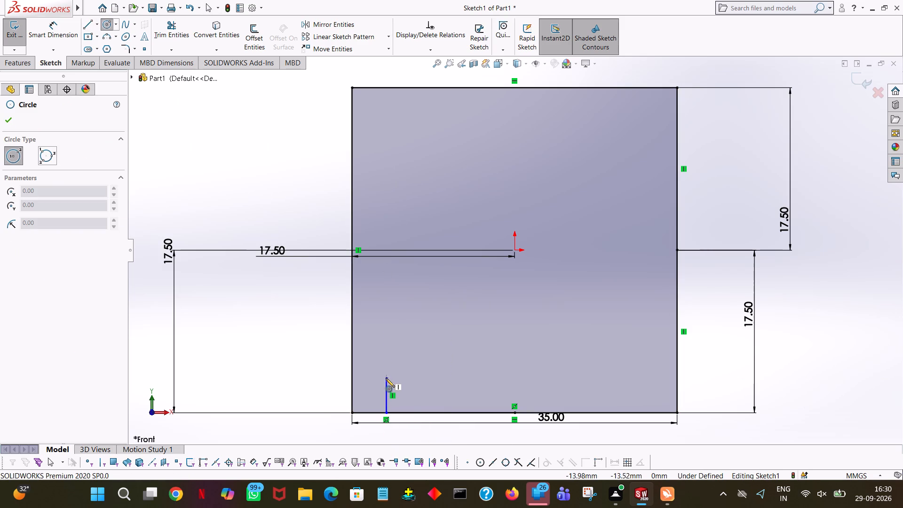
left_click(387, 379)
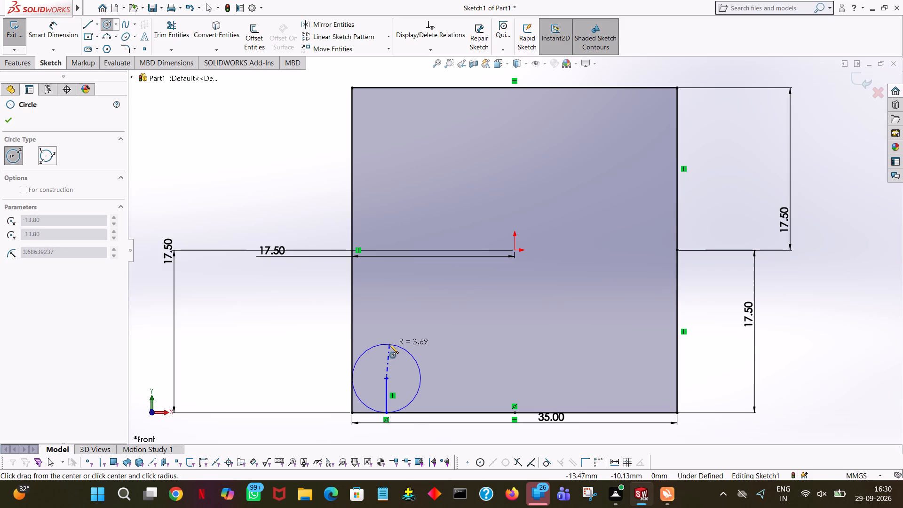
left_click(386, 349)
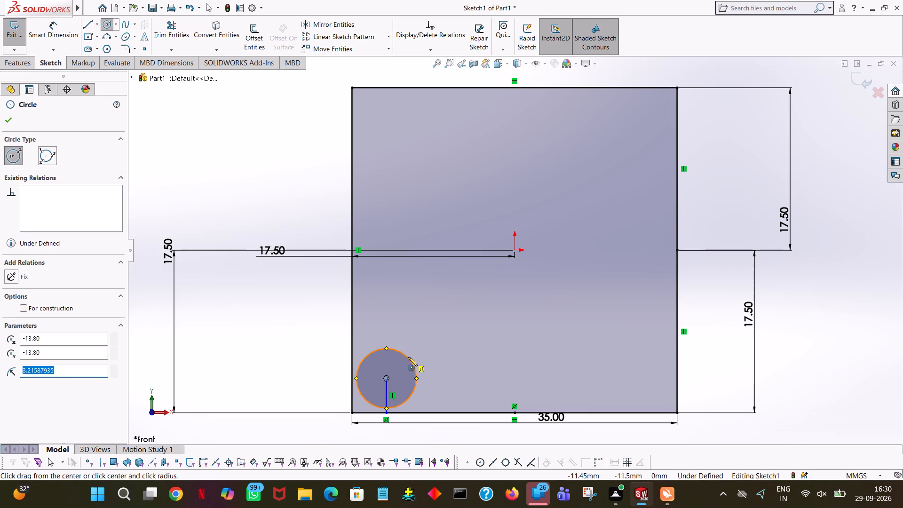
type("2.25")
key("slash")
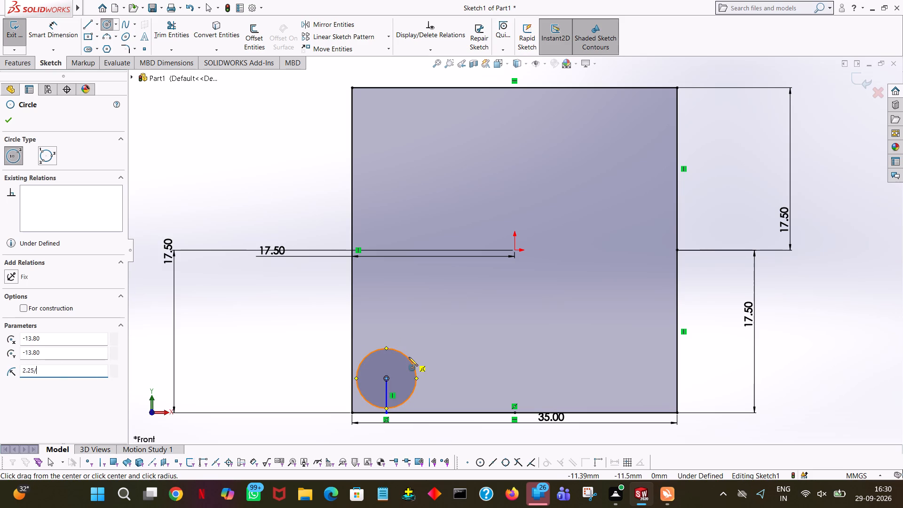
key("2")
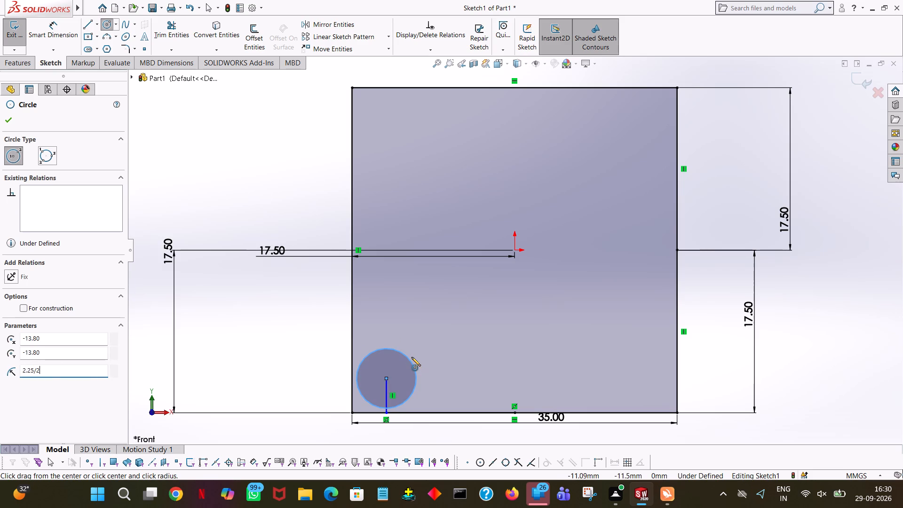
key("Return")
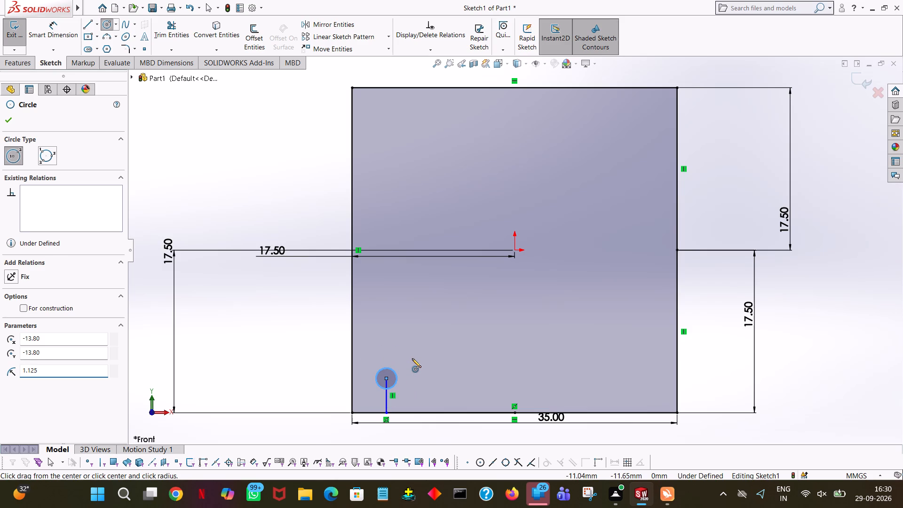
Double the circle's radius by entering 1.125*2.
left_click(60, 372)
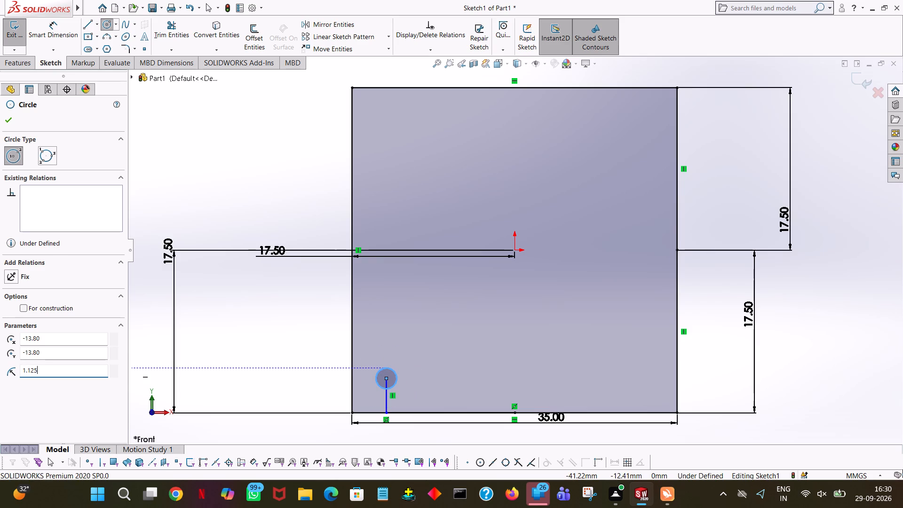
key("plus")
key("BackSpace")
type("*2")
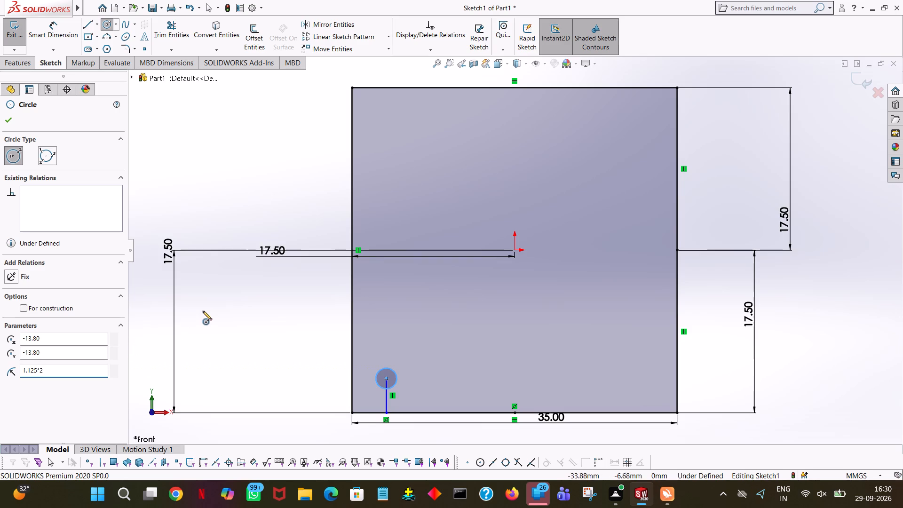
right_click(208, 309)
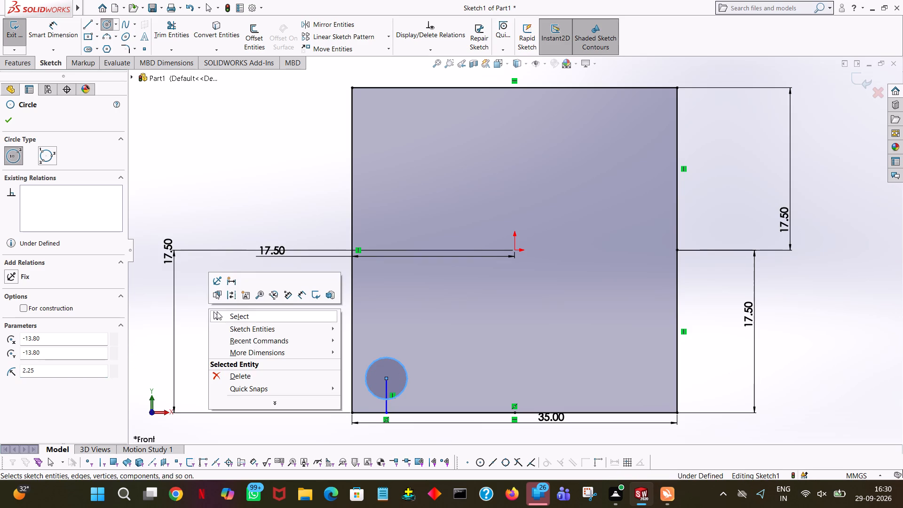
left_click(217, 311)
Select the circle and set its radius to 5.25/2 mm.
left_click(379, 361)
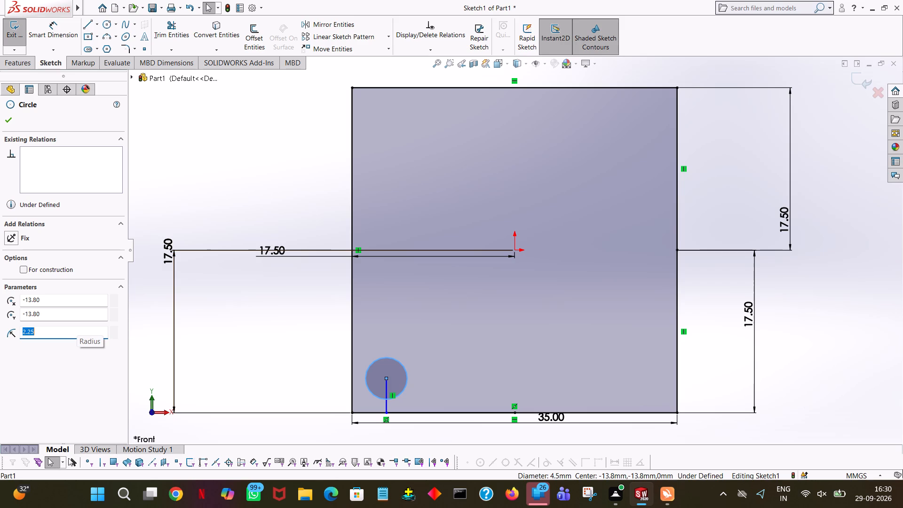
type("5.25")
type("/2")
key("Return")
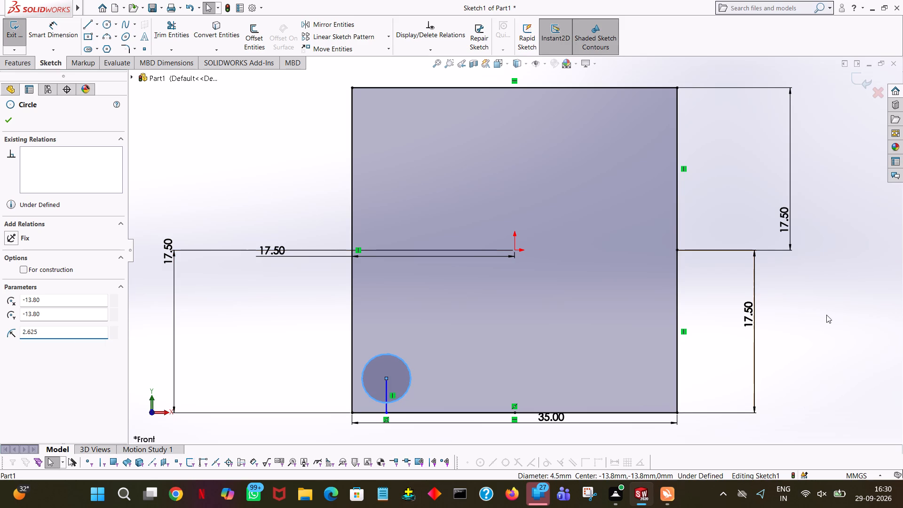
Trim away the whole short vertical line, both inside the circle and between the circle and the bottom edge.
left_click(161, 26)
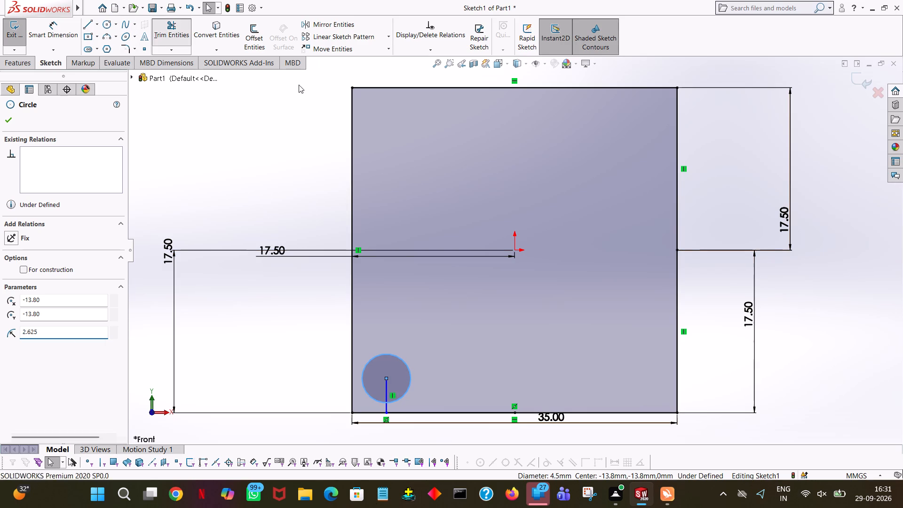
left_click(385, 381)
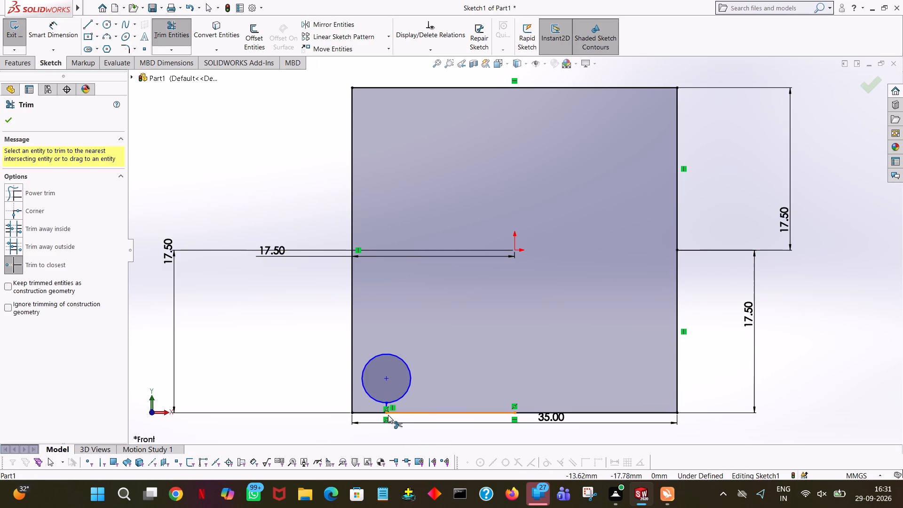
left_click(388, 412)
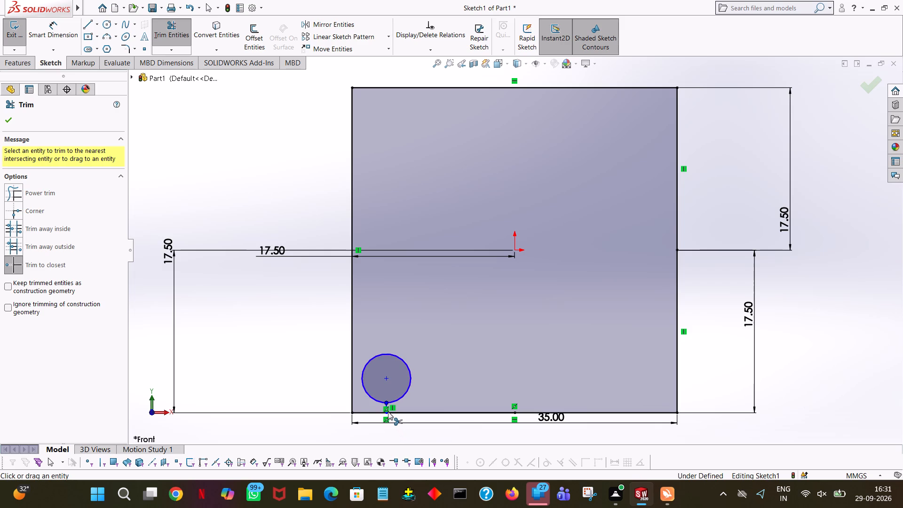
scroll(425, 391, "down", 4, "ctrl")
scroll(385, 387, "down", 2, "ctrl")
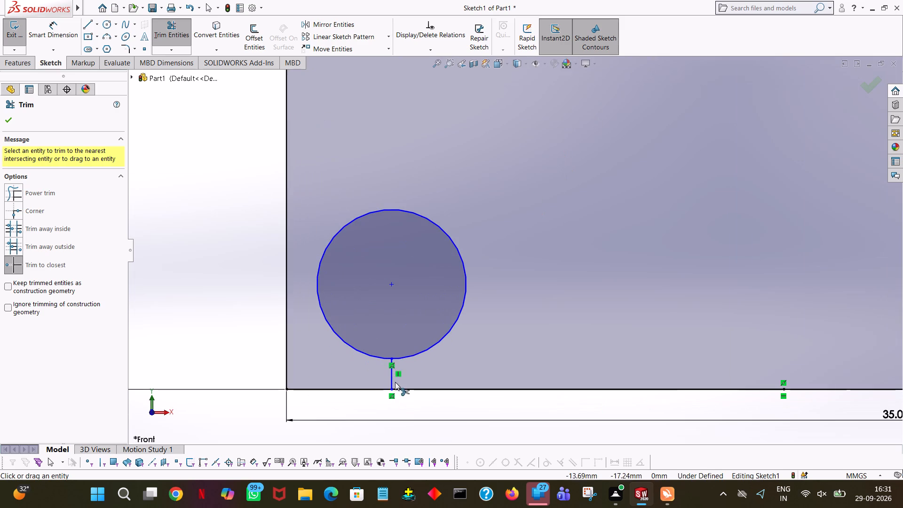
left_click(393, 379, "ctrl")
scroll(423, 378, "down", 2, "ctrl")
scroll(441, 383, "up", 6, "ctrl")
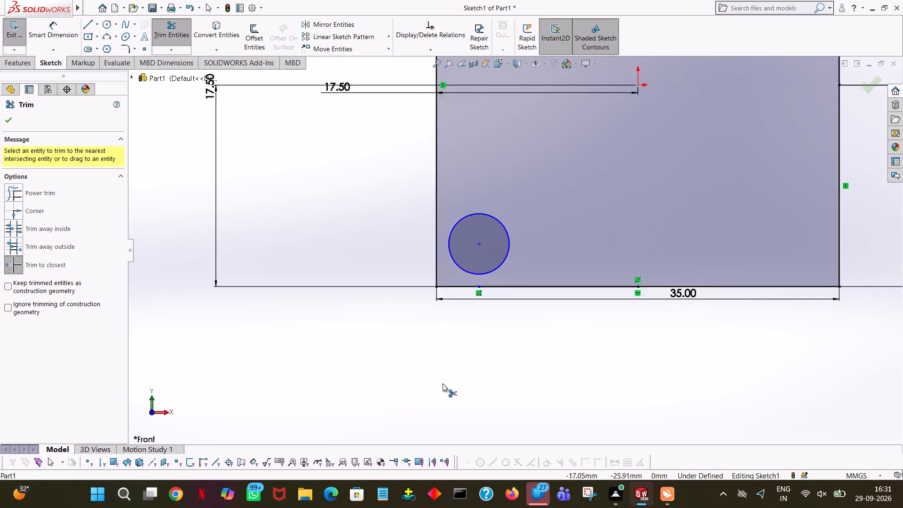
scroll(443, 383, "up", 2, "ctrl")
scroll(601, 151, "down", 3, "ctrl")
scroll(591, 114, "up", 6, "ctrl")
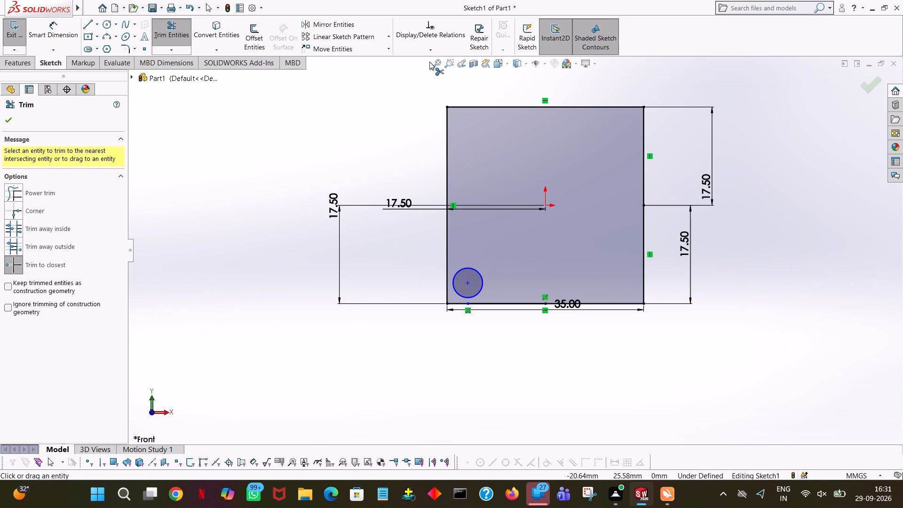
left_click(432, 61)
left_click(865, 89)
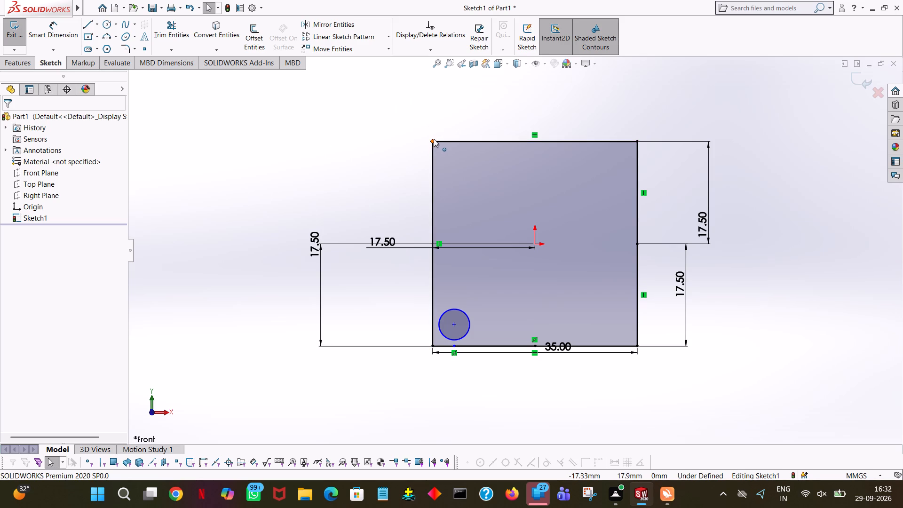
Fillet all four corners of the square with a 2 mm radius, accepting the loss of the affected relations.
left_click(124, 48)
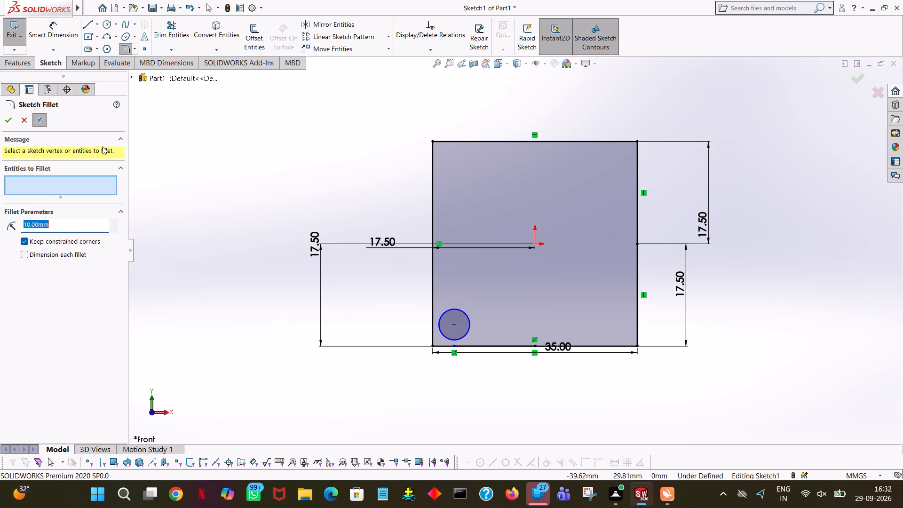
key("2")
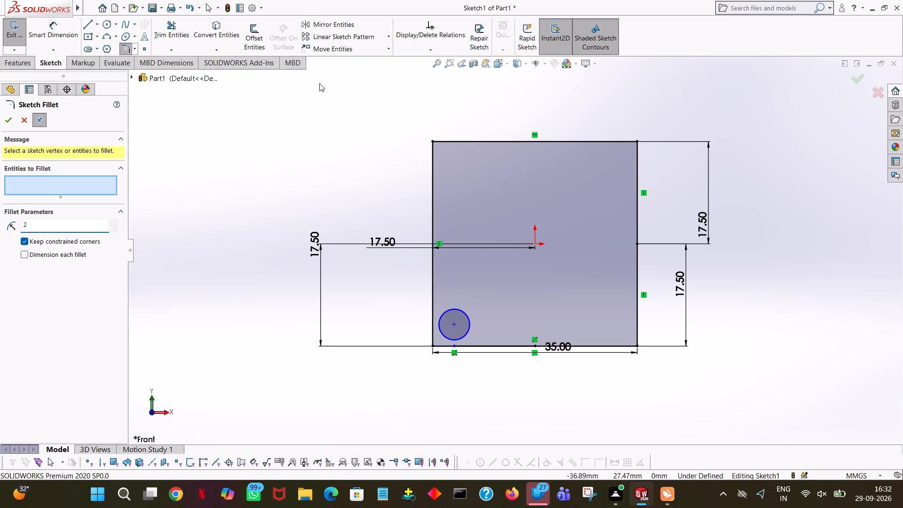
left_click(319, 83)
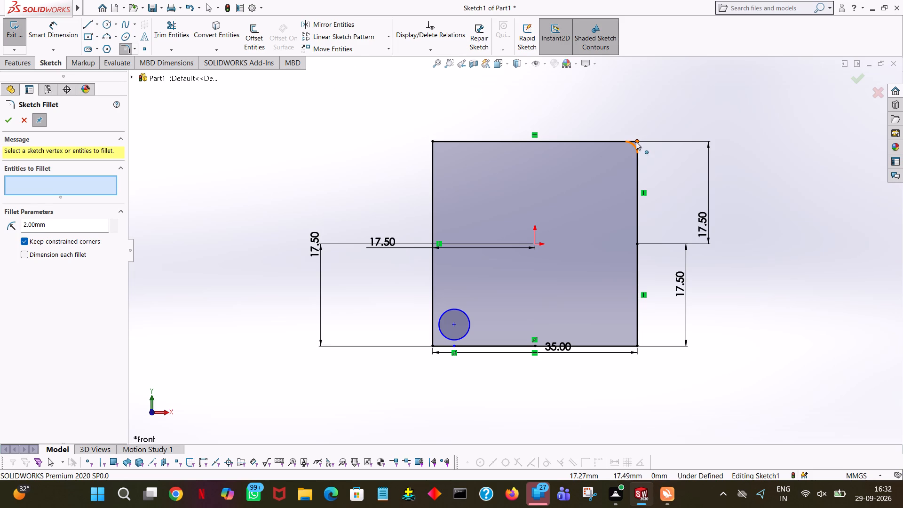
left_click(636, 142)
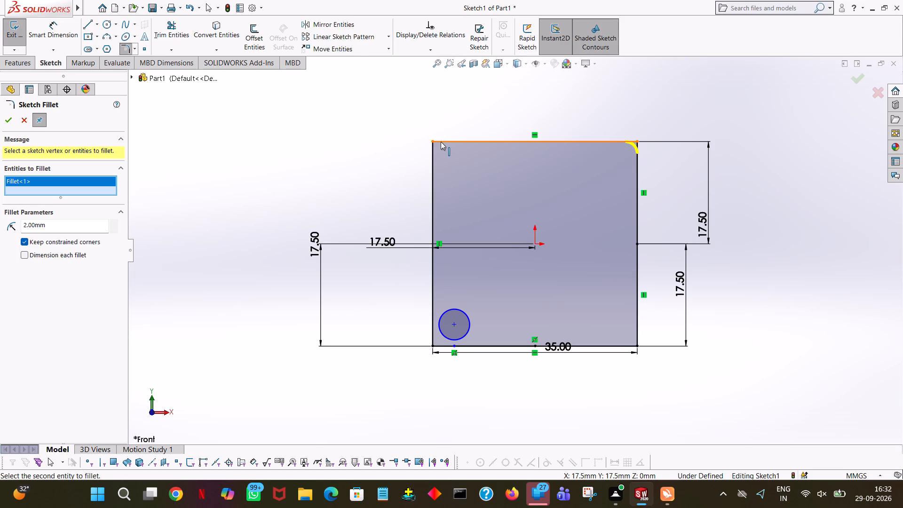
left_click(433, 141)
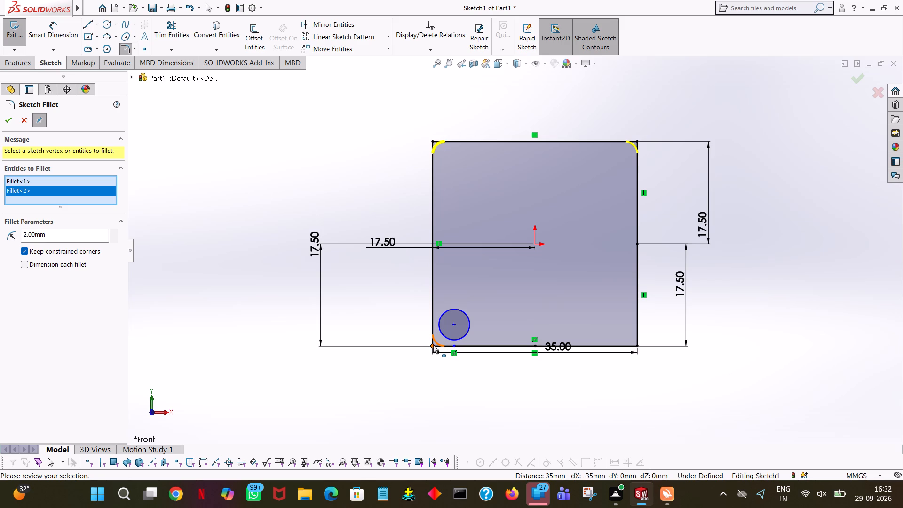
left_click(433, 345)
left_click(476, 259)
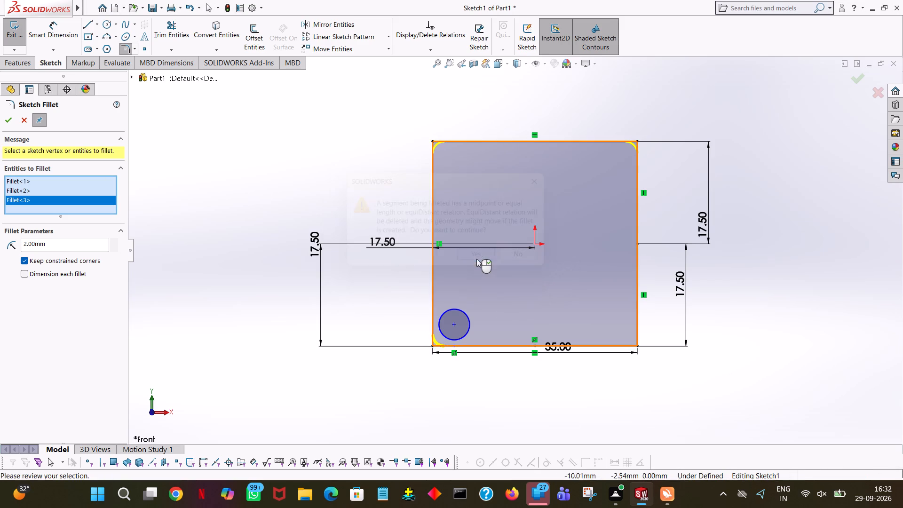
left_click(636, 346)
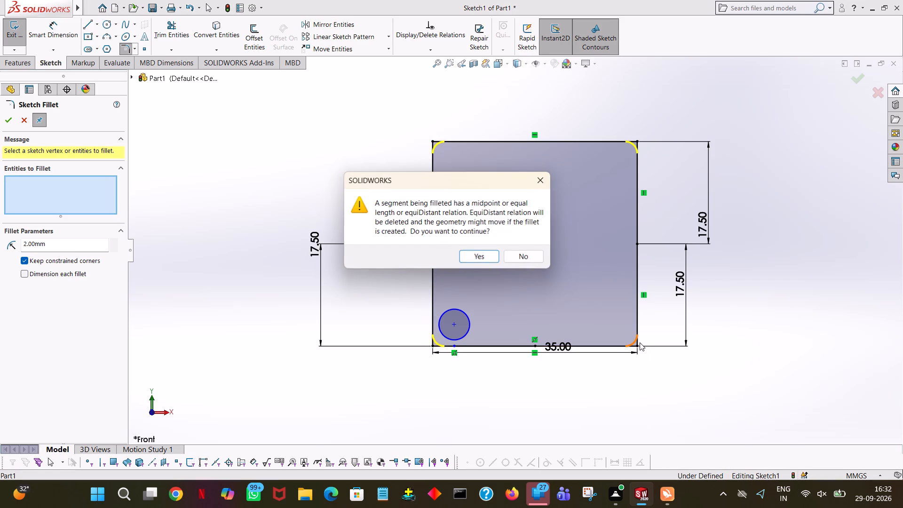
left_click(485, 256)
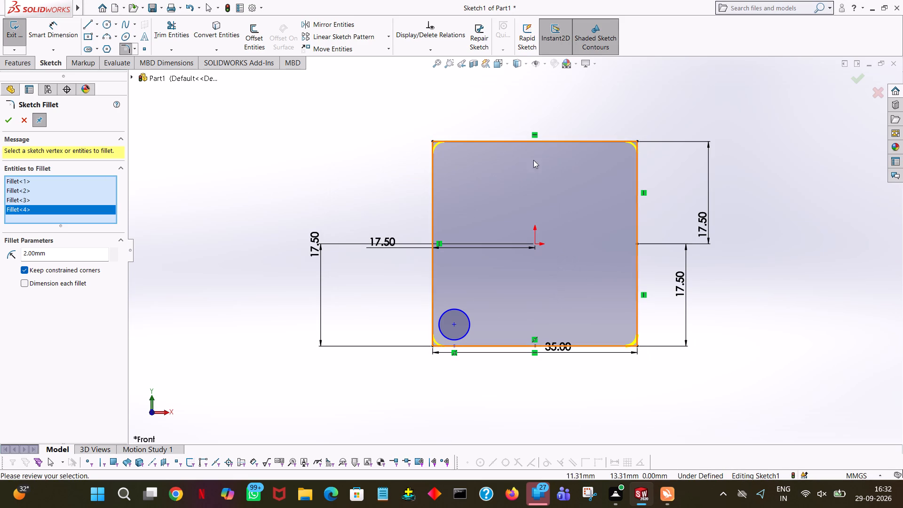
left_click(5, 120)
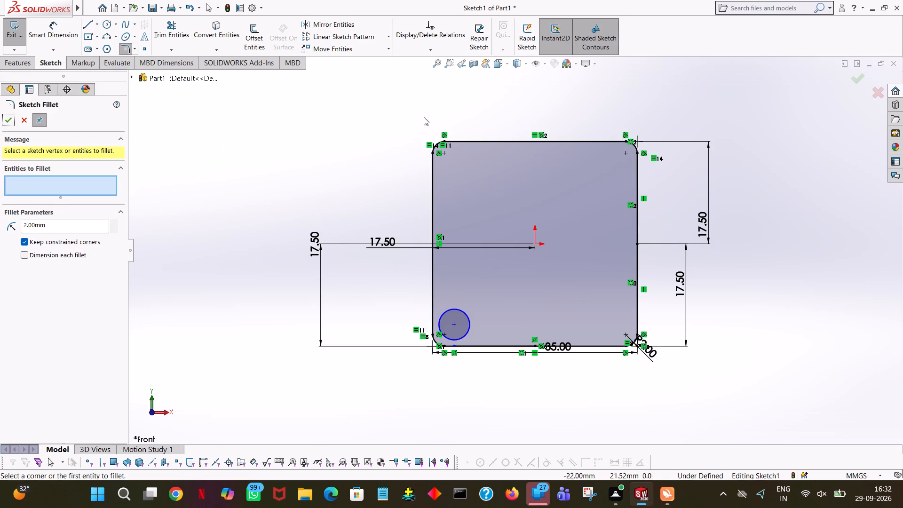
Move the R2.00 fillet dimension away from the profile, outside the square's lower-right corner.
left_click(604, 101)
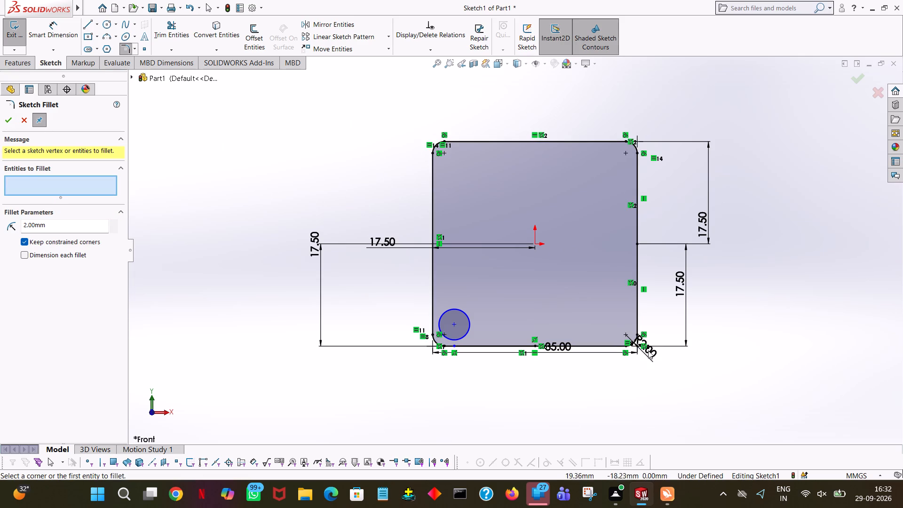
left_click_drag(648, 350, 795, 417)
left_click(820, 343)
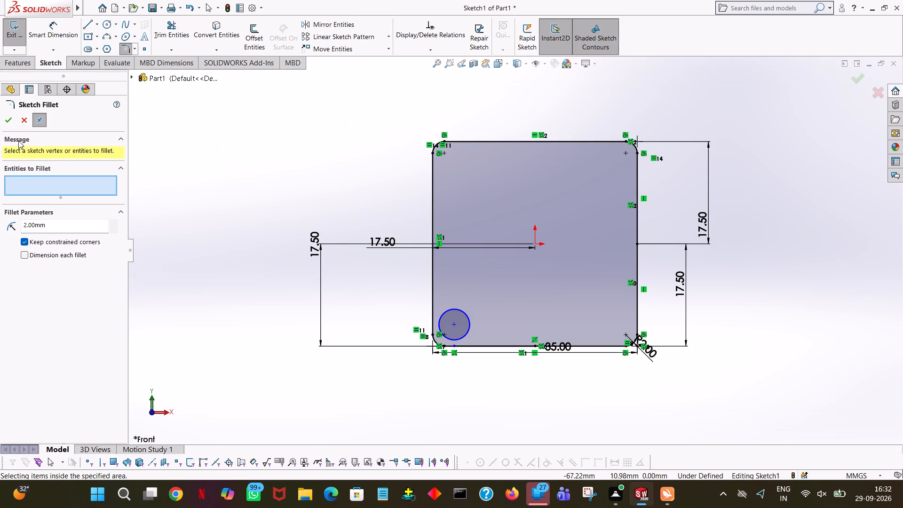
left_click(858, 79)
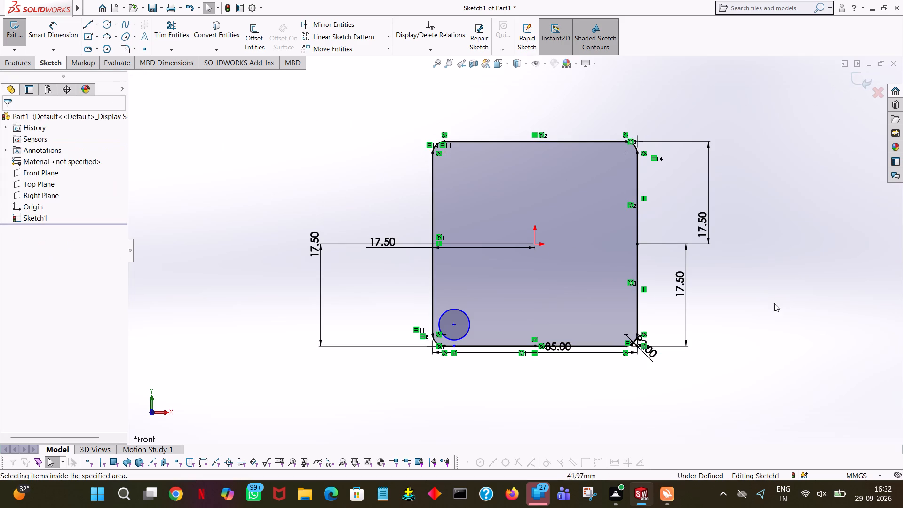
left_click_drag(649, 351, 902, 409)
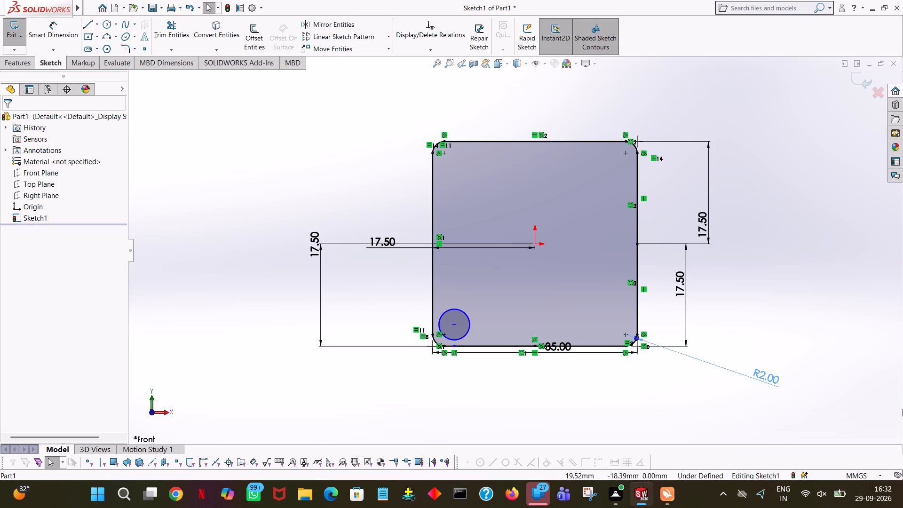
left_click_drag(902, 409, 799, 391)
left_click(832, 339)
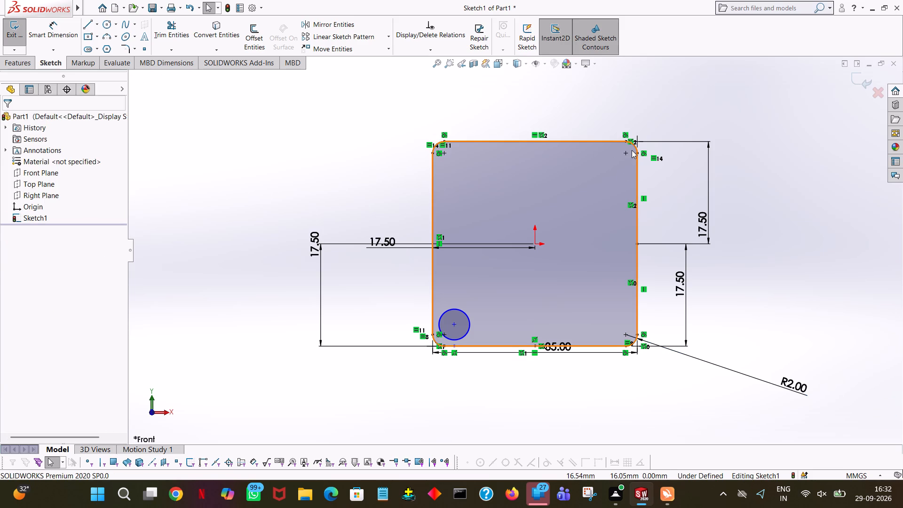
Draw a horizontal line along the square's top edge, from its midpoint towards the right corner, with length 27.6/2 mm.
left_click(85, 22)
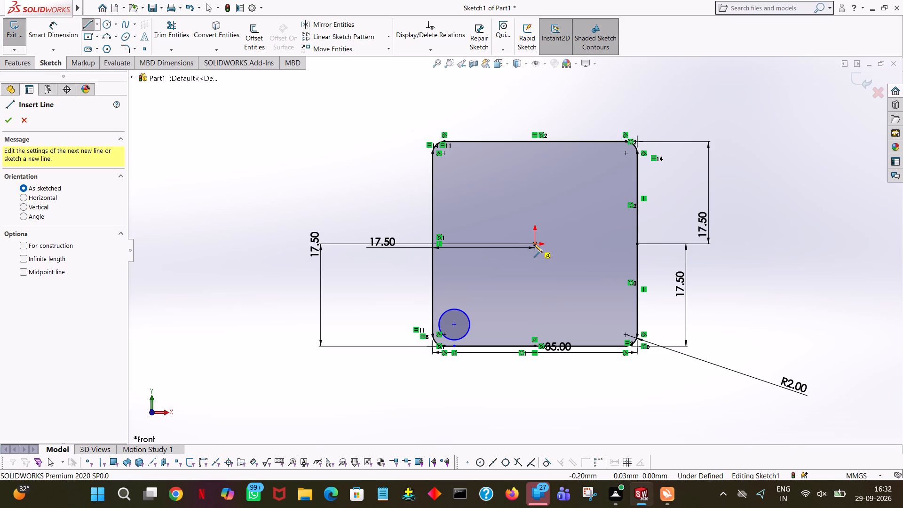
left_click(533, 141)
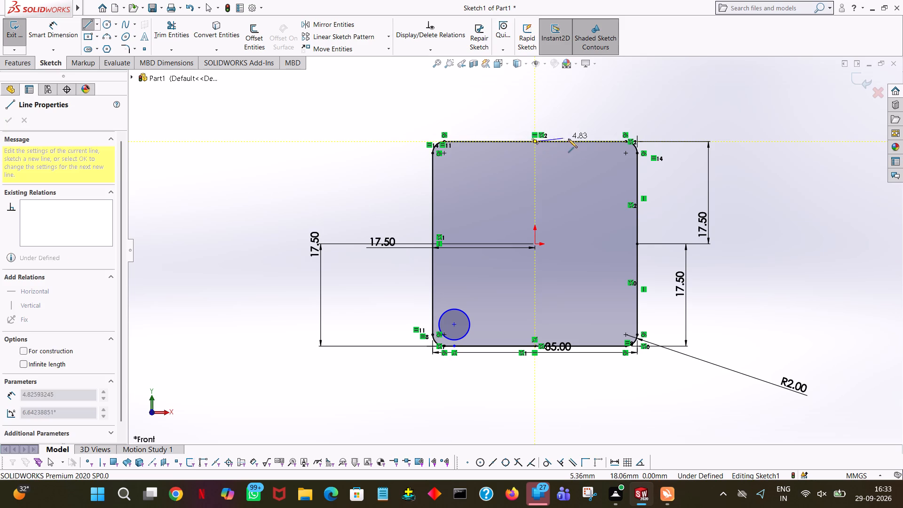
left_click(597, 141)
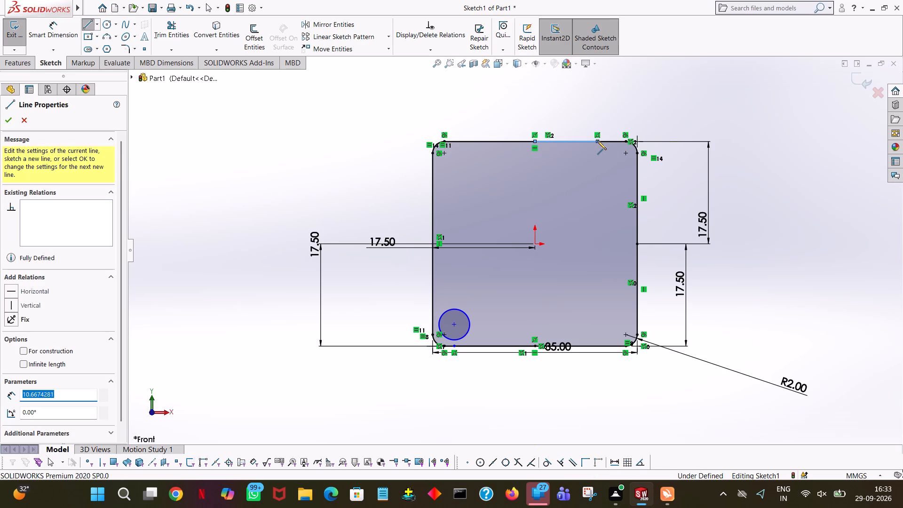
type("27")
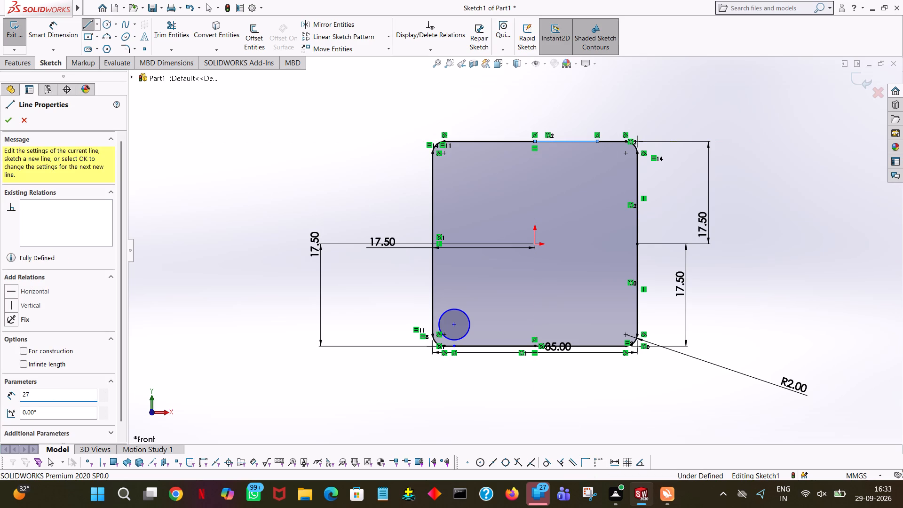
type(".6")
type("/2")
key("Return")
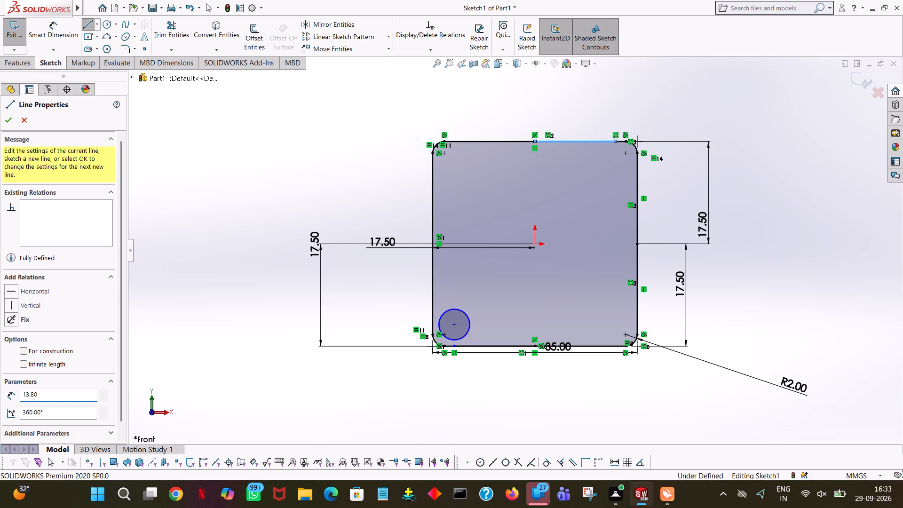
Continue with a vertical line 3.7 mm long, going down from the horizontal line's right end, and end the chain.
left_click(616, 160)
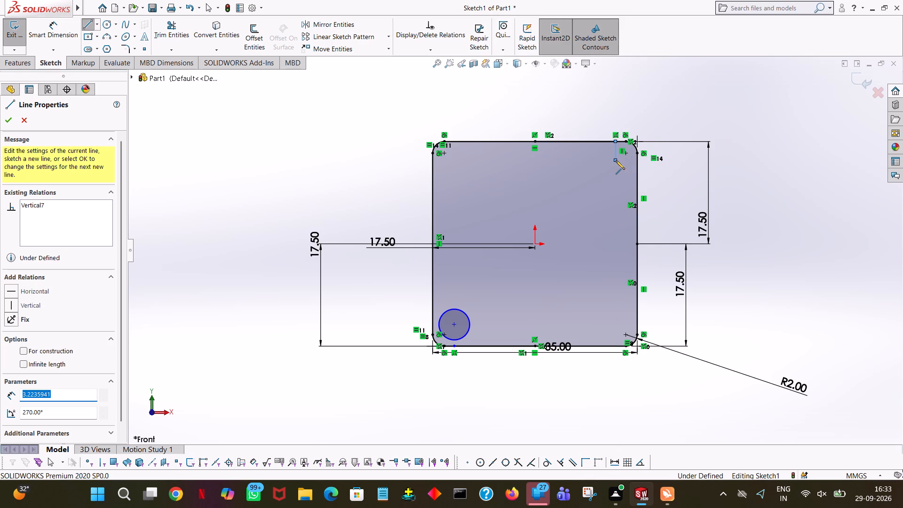
type("3.7")
key("Return")
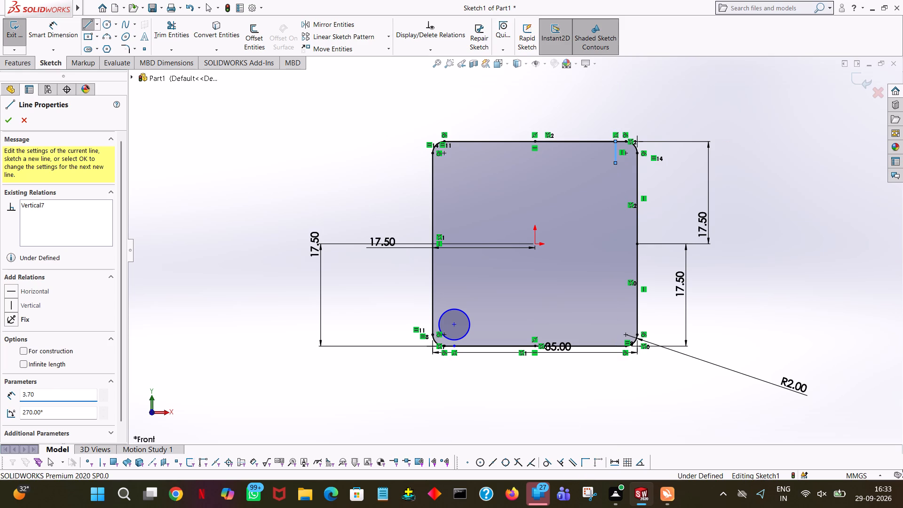
right_click(616, 160)
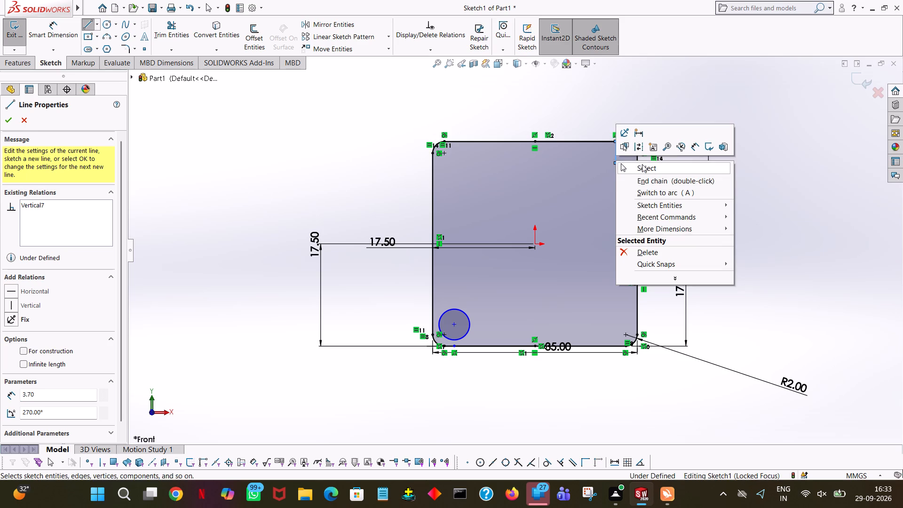
left_click(642, 164)
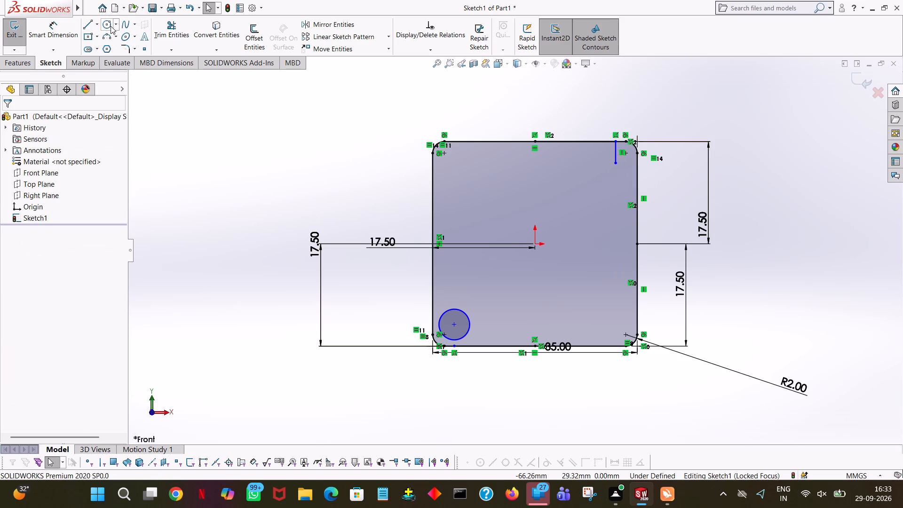
Draw a circle centred on the lower end of the vertical line, with a radius of 5.25/2 mm.
left_click(101, 24)
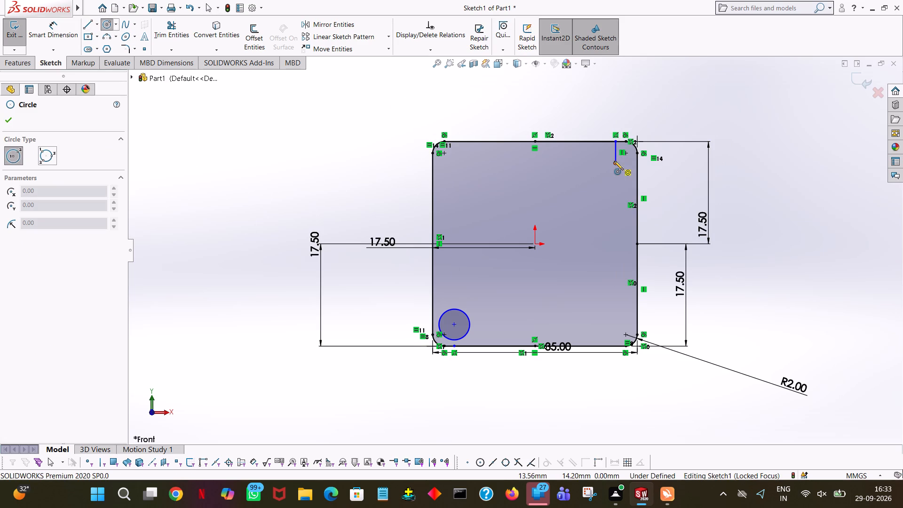
left_click(616, 163)
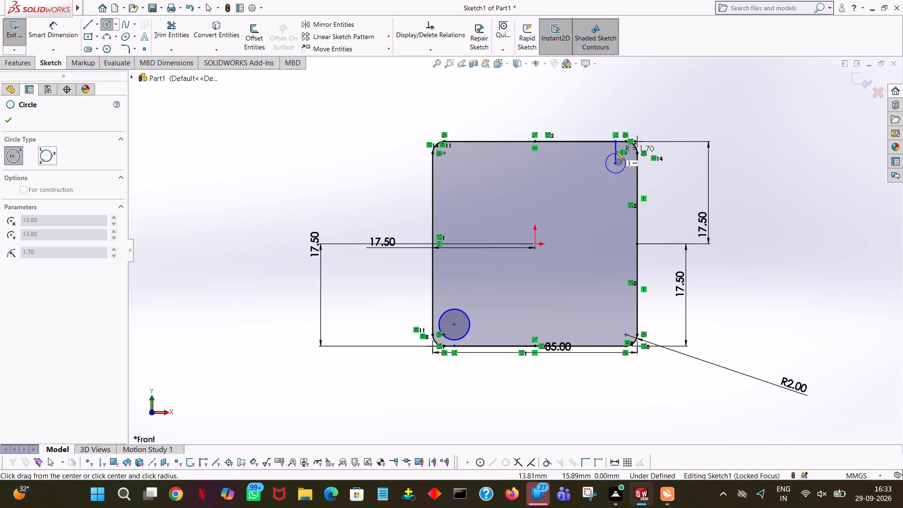
left_click(616, 151)
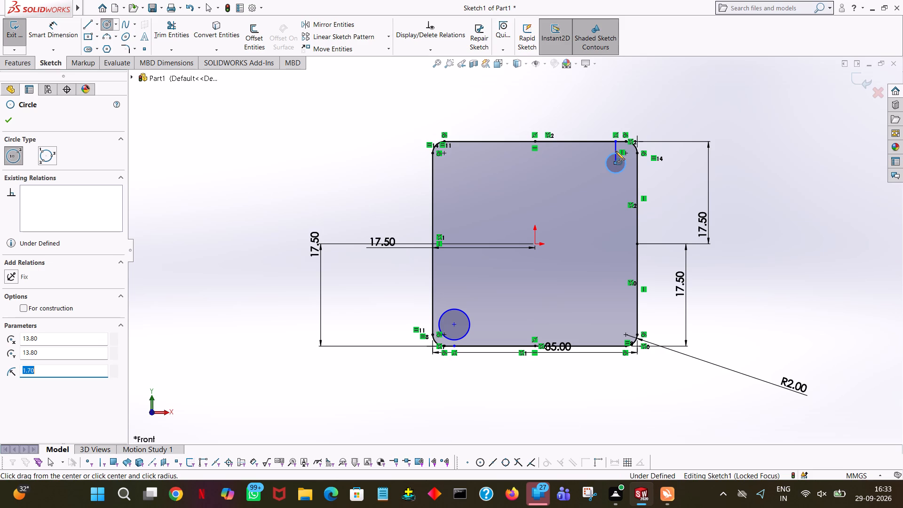
type("5.25/2")
key("Return")
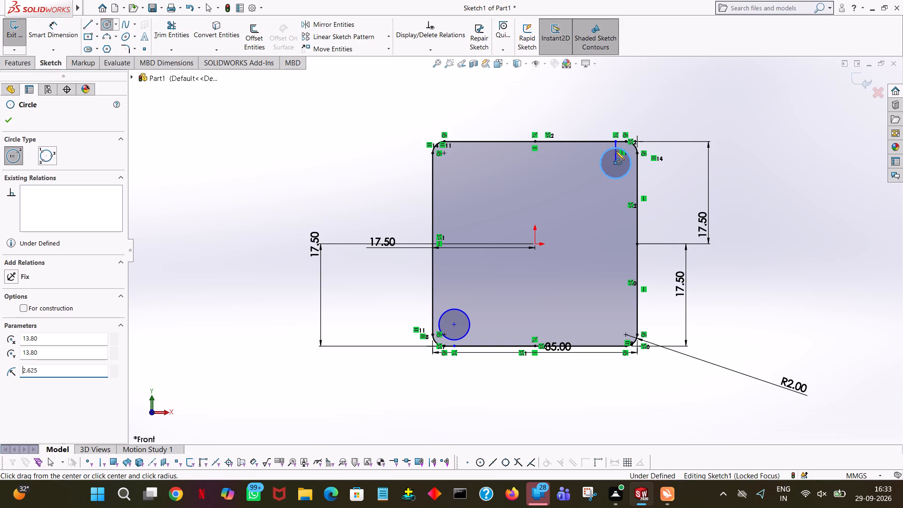
right_click(689, 112)
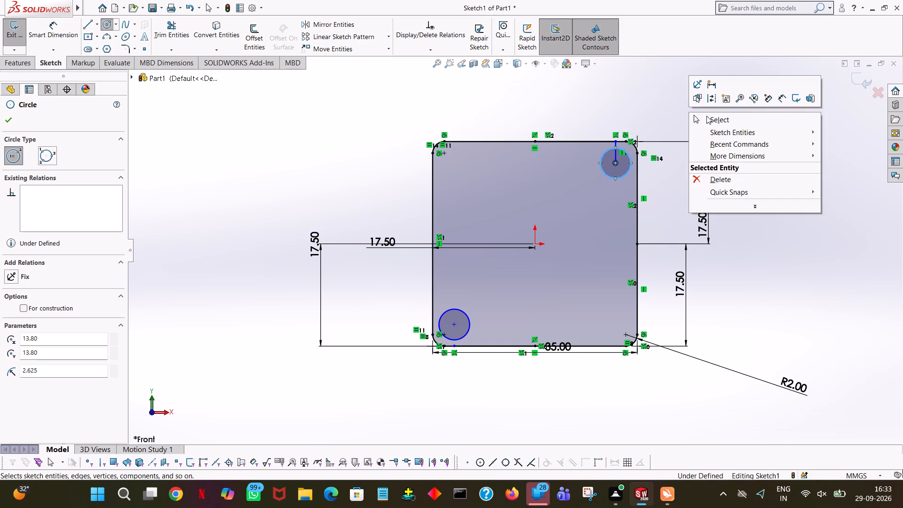
left_click(706, 116)
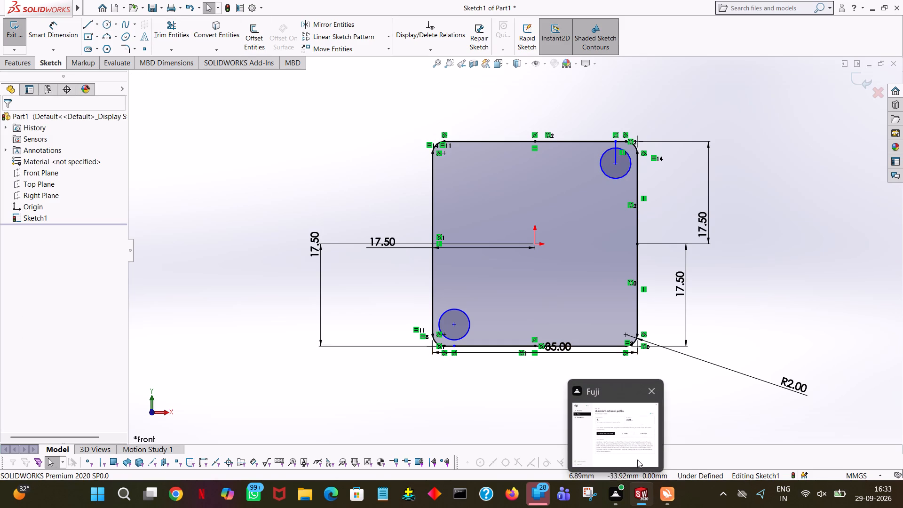
Close the background application with the orange taskbar icon.
right_click(672, 495)
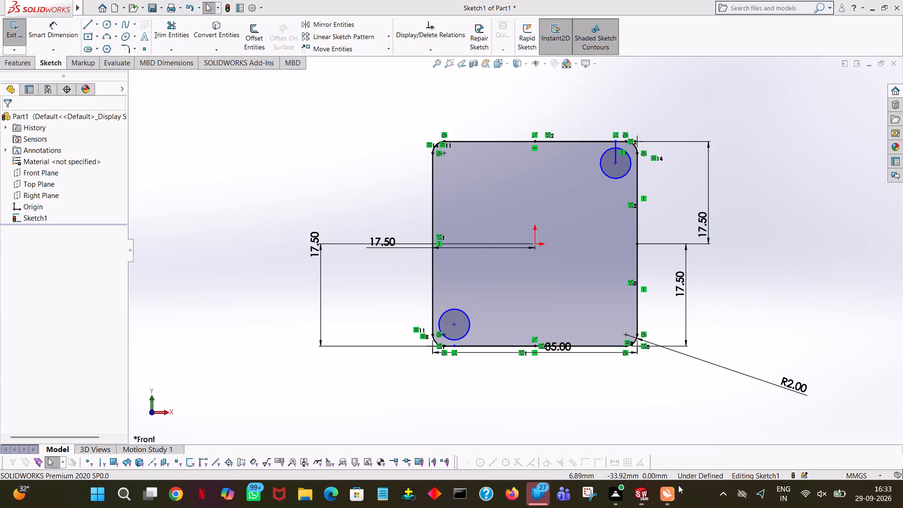
left_click(676, 467)
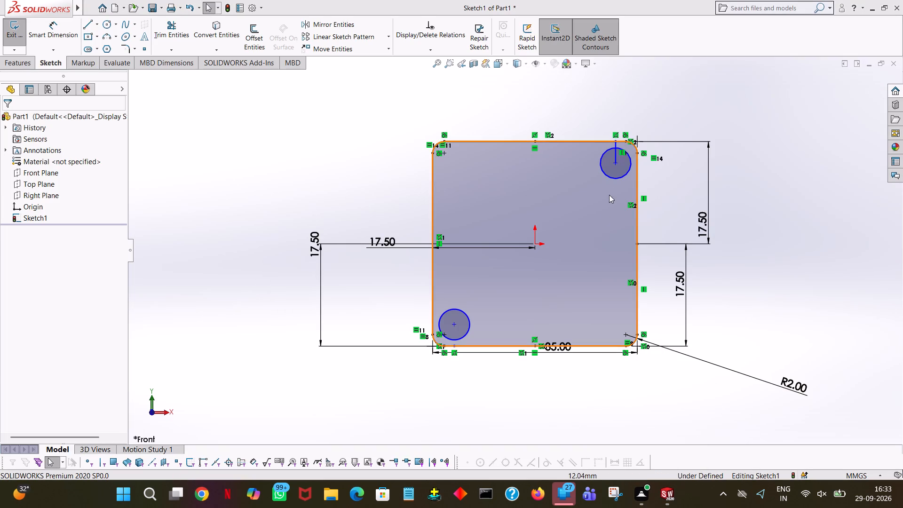
Trim away the whole short vertical line at the upper-right circle, both inside the circle and between it and the top edge.
left_click(181, 32)
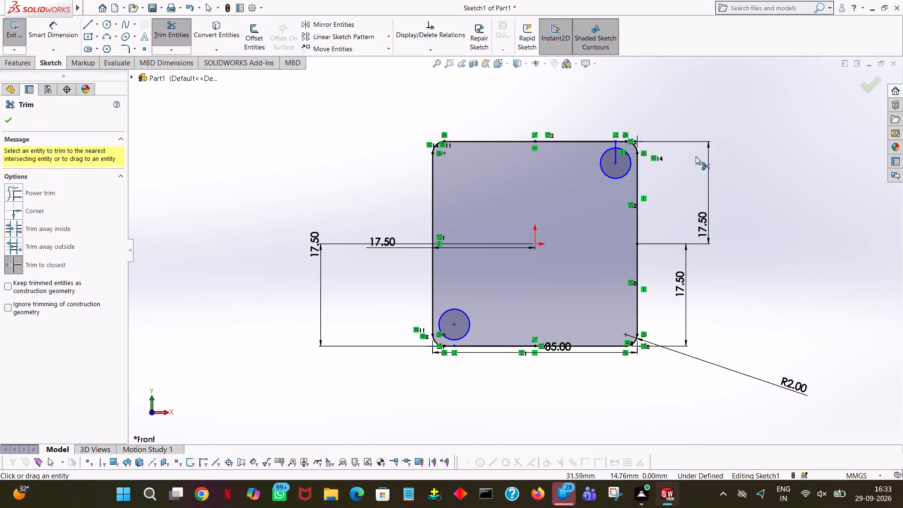
left_click(616, 156)
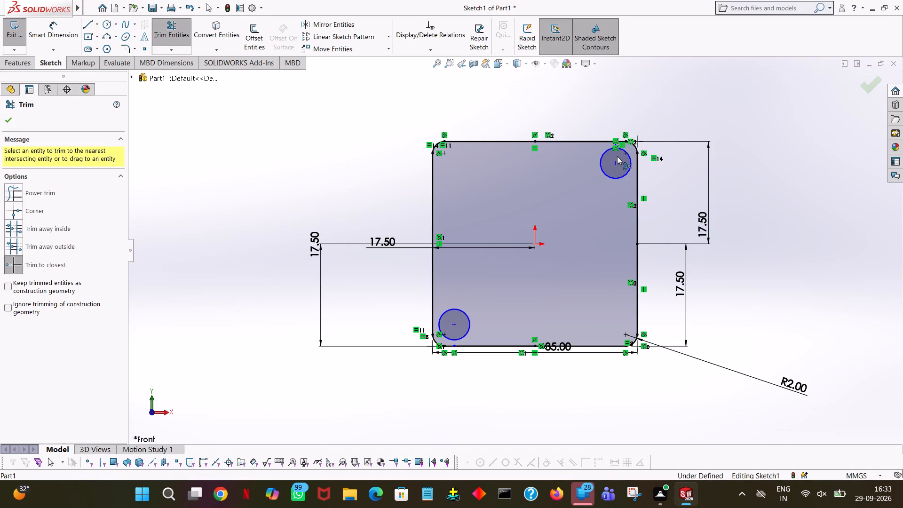
left_click(438, 64)
scroll(575, 162, "down", 4, "ctrl")
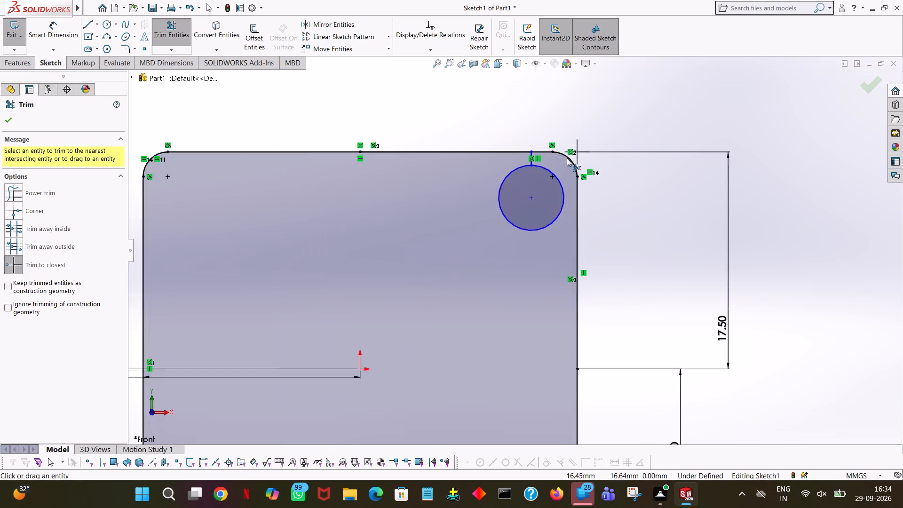
scroll(567, 158, "down", 2, "ctrl")
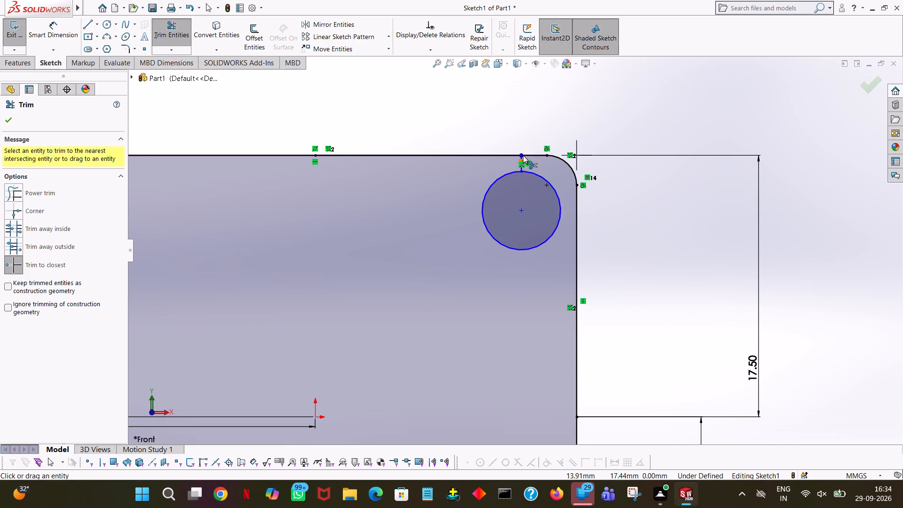
scroll(531, 166, "down", 6, "ctrl")
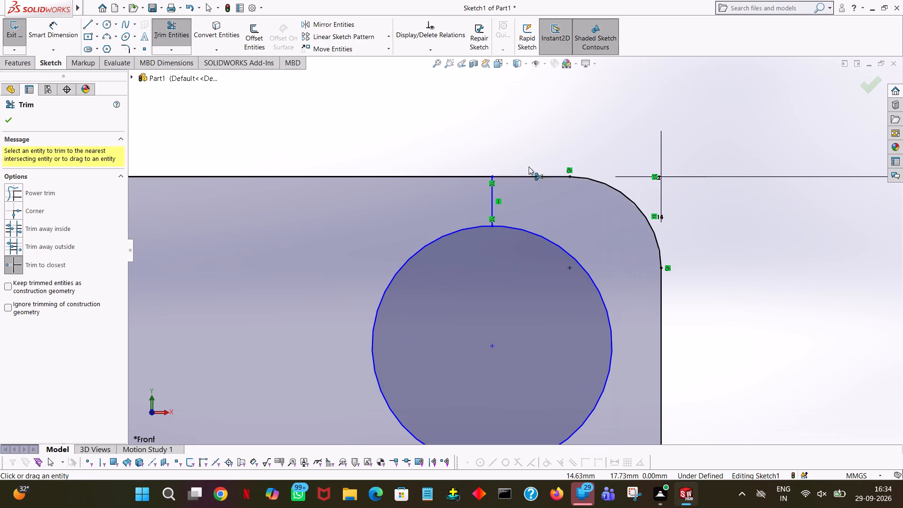
left_click(492, 205)
scroll(506, 200, "down", 3, "ctrl")
scroll(515, 199, "up", 5, "ctrl")
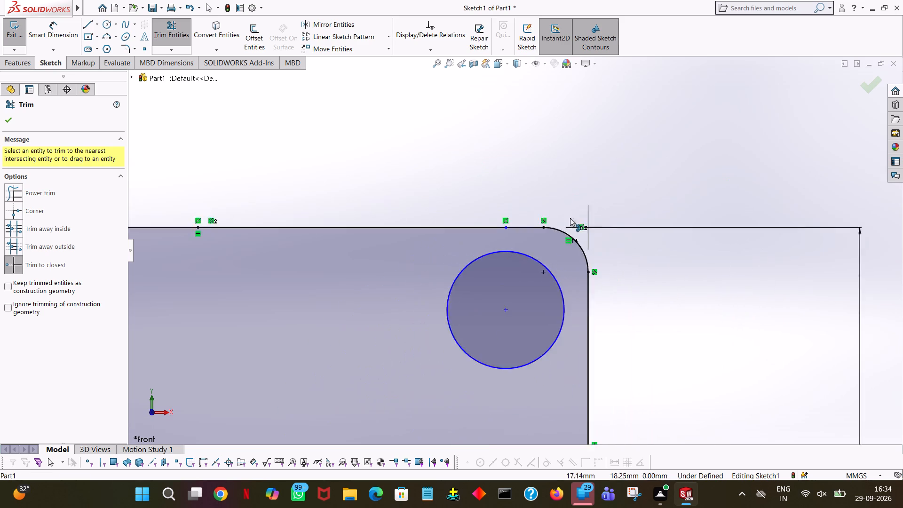
scroll(570, 218, "up", 7, "ctrl")
scroll(561, 364, "up", 5, "ctrl")
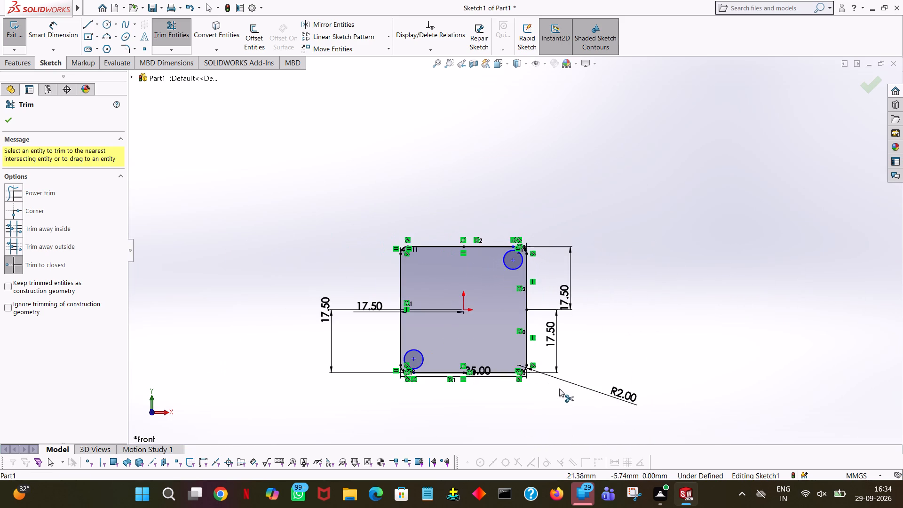
scroll(558, 389, "down", 3, "ctrl")
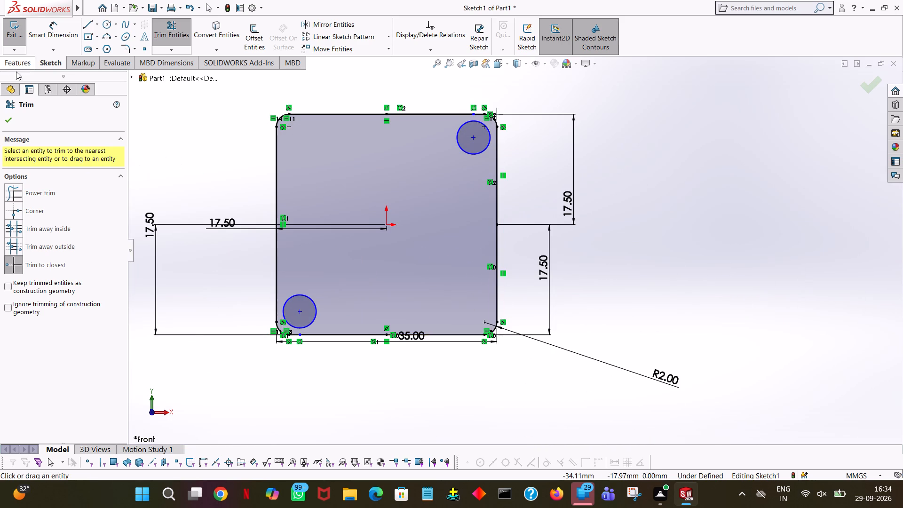
left_click(11, 115)
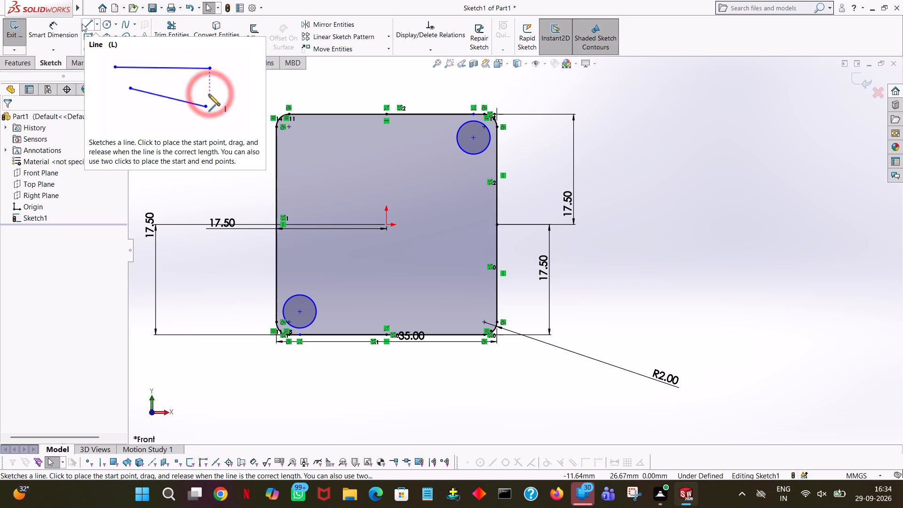
Draw a horizontal line 9.5 mm long along the profile's top edge, going left from the upper-right fillet's tangent point.
left_click(82, 24)
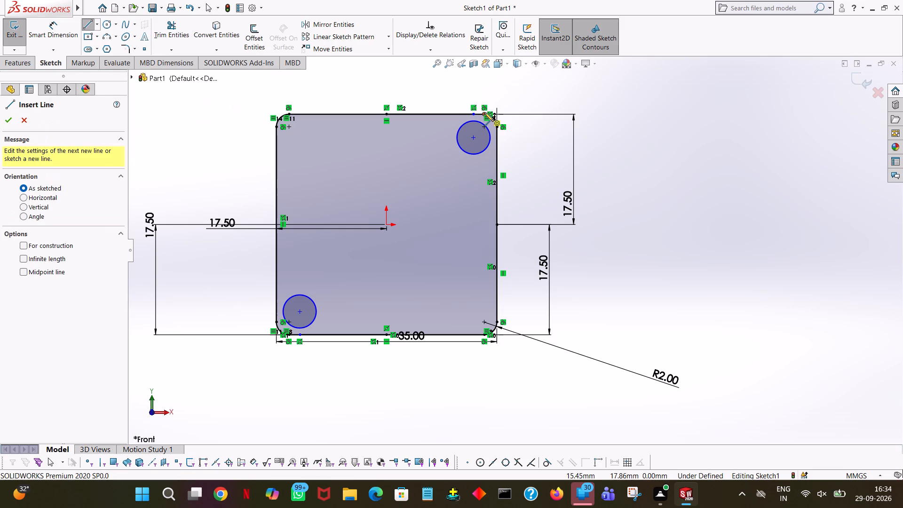
scroll(484, 112, "down", 4, "ctrl")
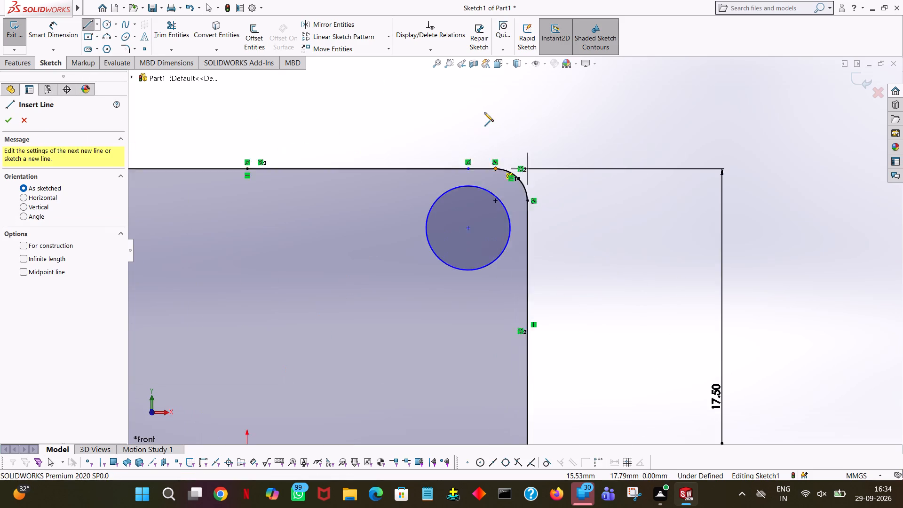
scroll(484, 112, "down", 2, "ctrl")
left_click(499, 186)
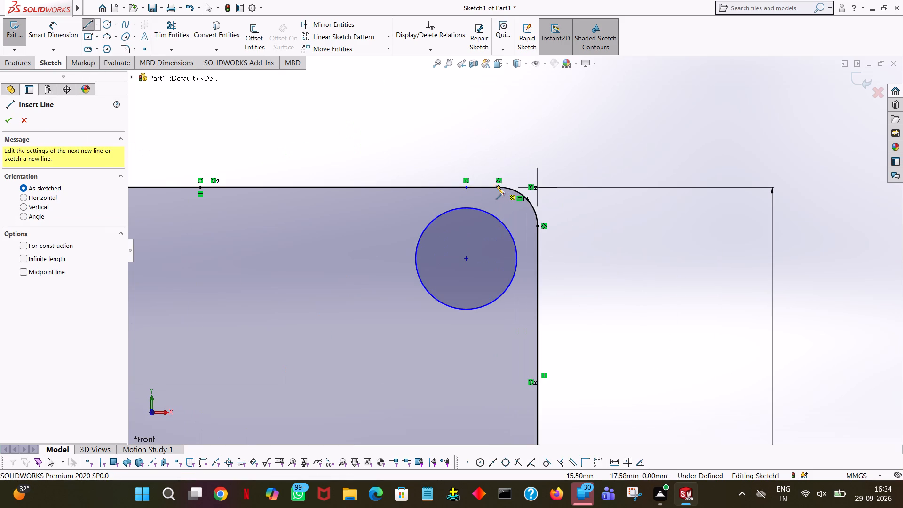
left_click(394, 187)
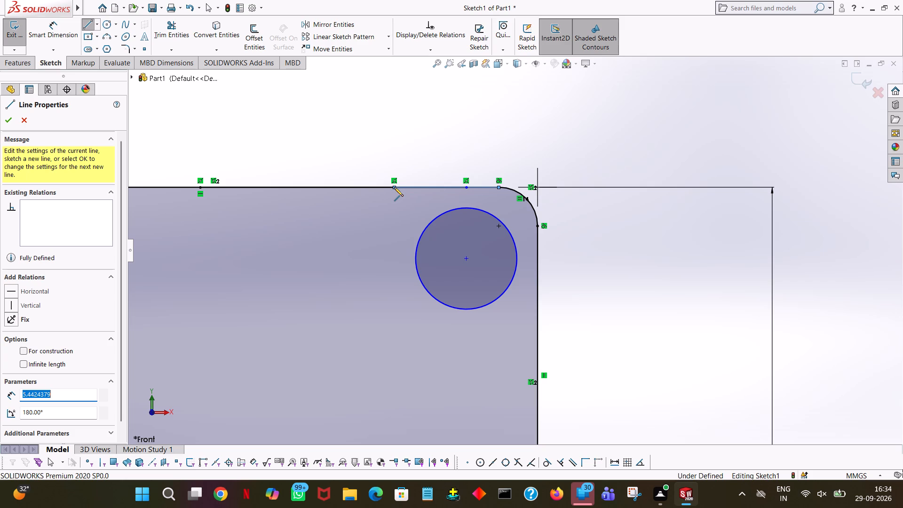
key("9")
type(".5")
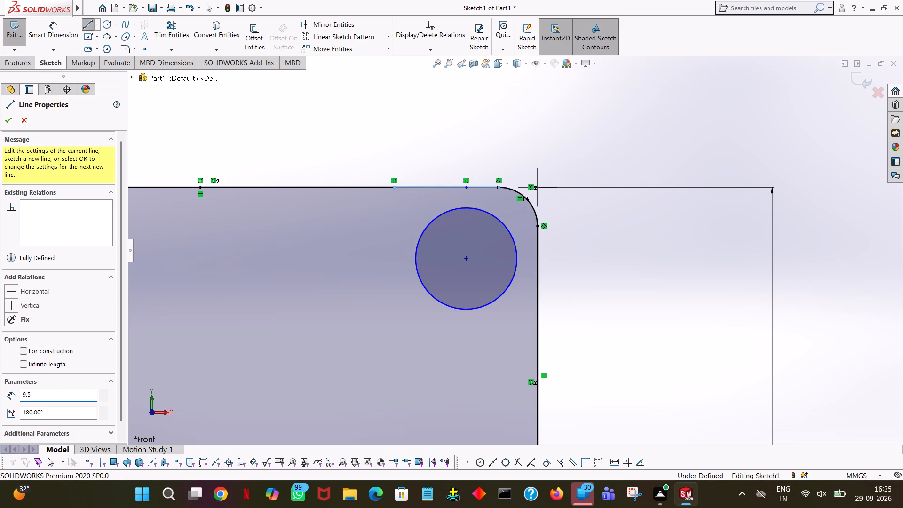
key("Return")
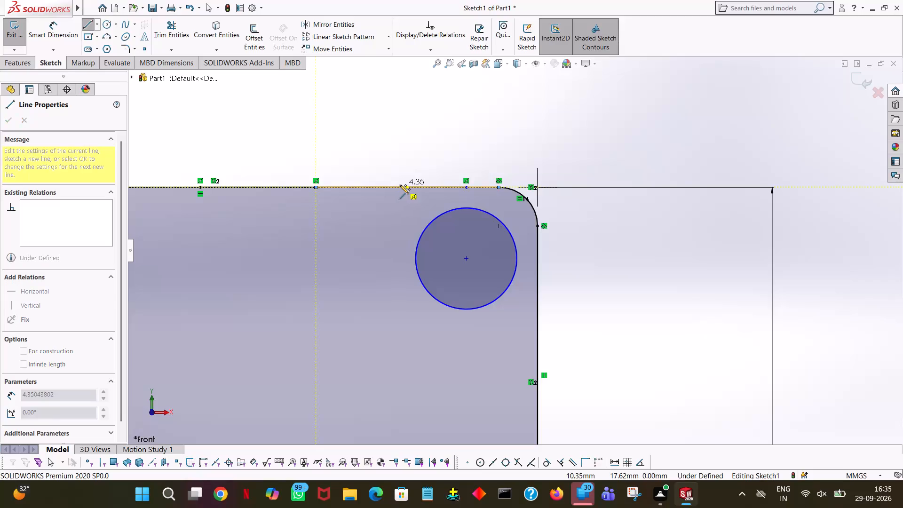
Continue with a vertical line going down from the 9.5 mm line's left end and set its length to 1 mm.
left_click(317, 214)
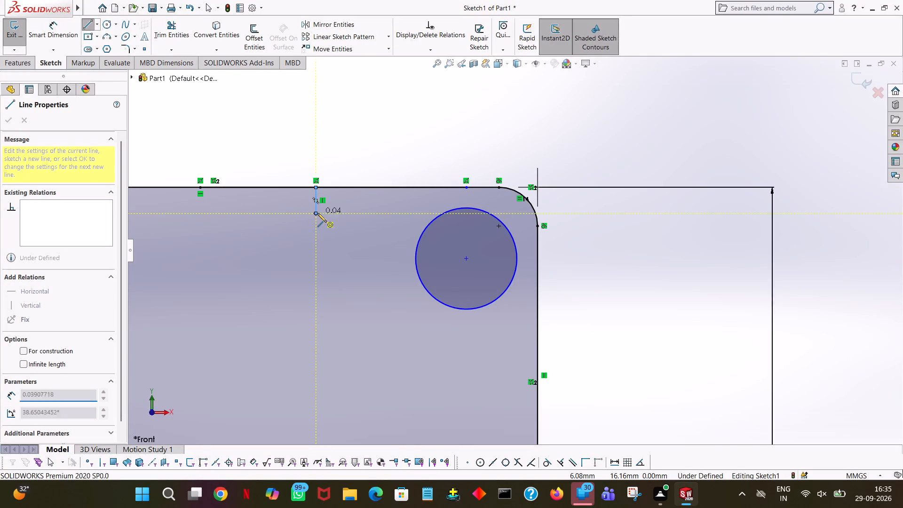
right_click(311, 213)
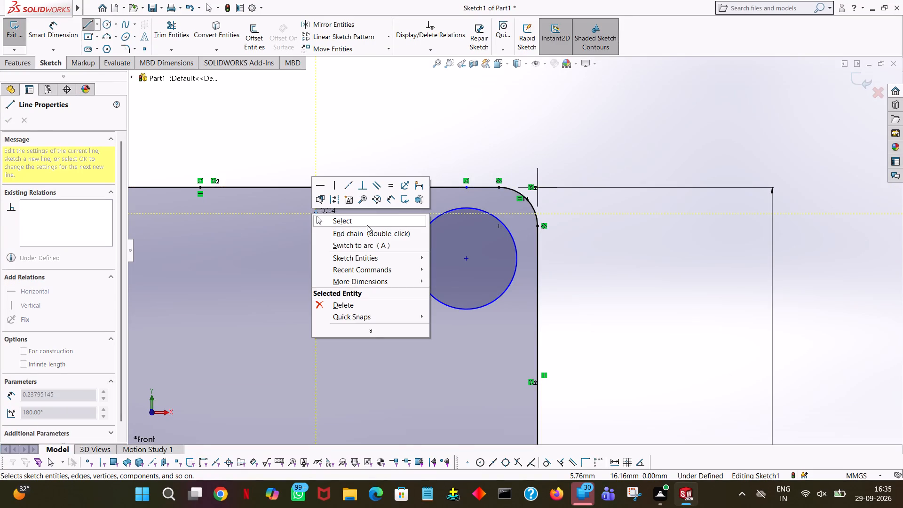
left_click(367, 225)
left_click(317, 200)
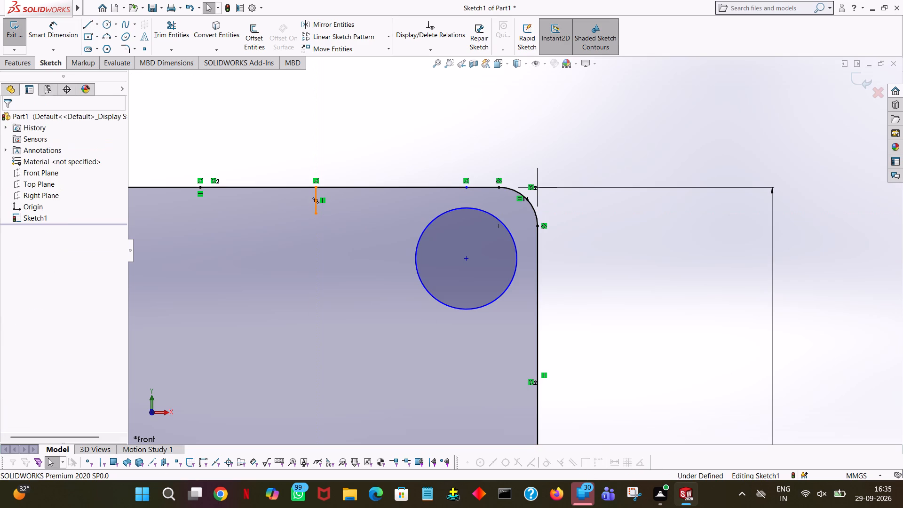
key("1")
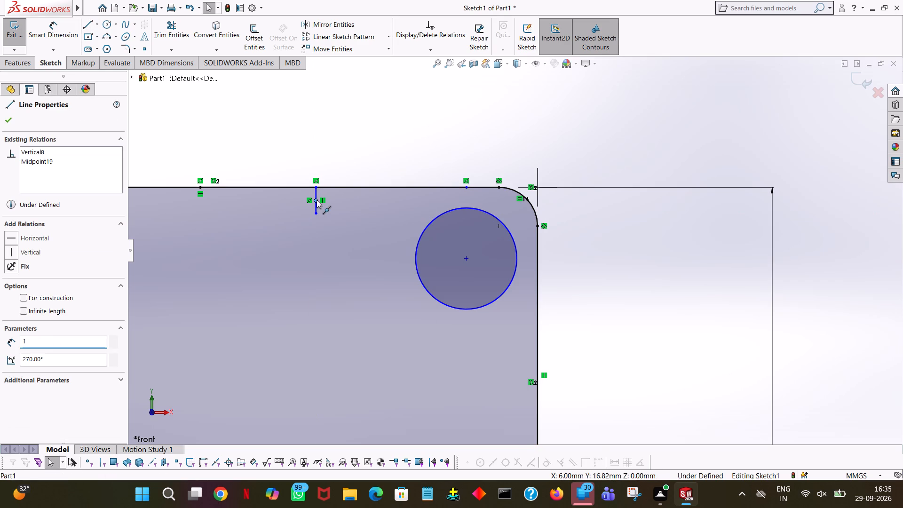
key("Return")
left_click(9, 119)
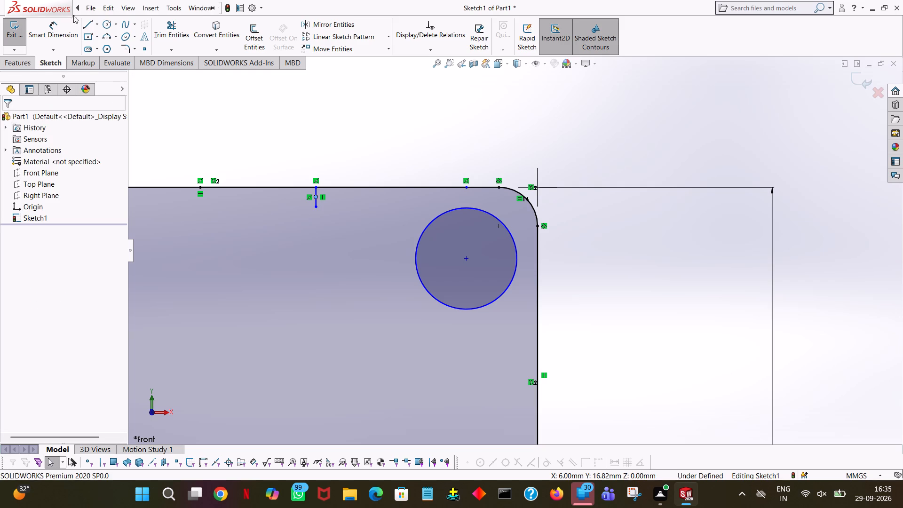
Draw a circle of radius 1 mm centred on the short vertical line's lower end, reaching up to the top edge.
left_click(101, 23)
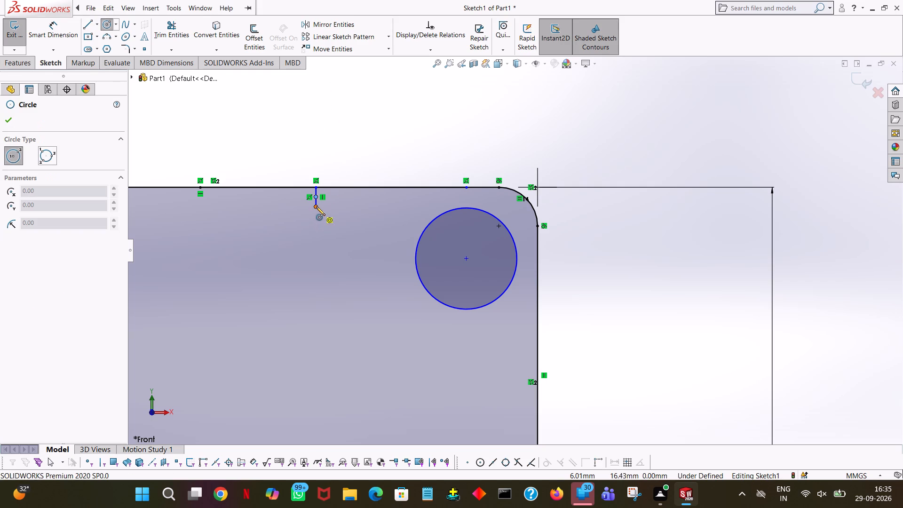
left_click(316, 206)
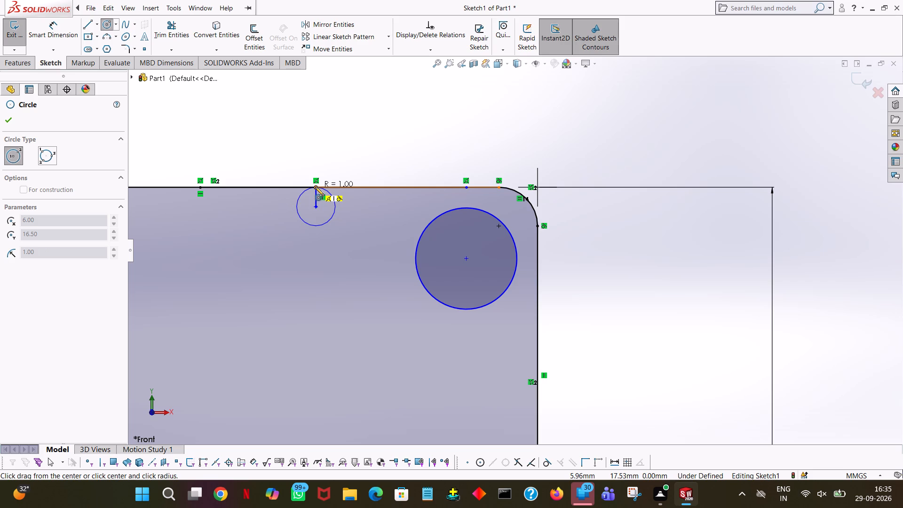
left_click(315, 187)
right_click(315, 187)
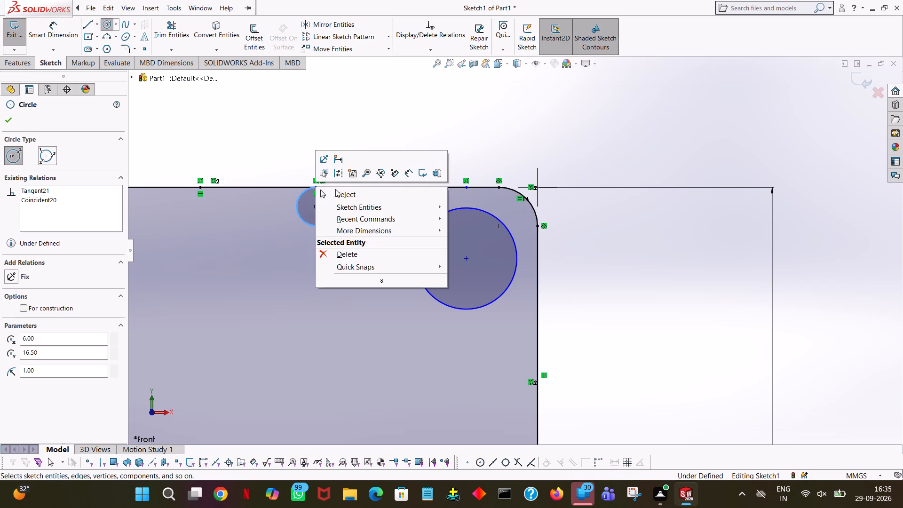
left_click(337, 190)
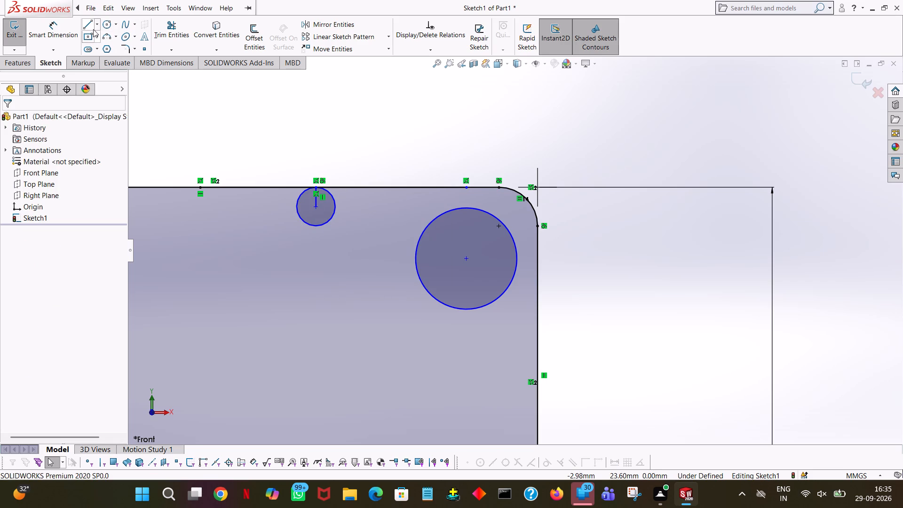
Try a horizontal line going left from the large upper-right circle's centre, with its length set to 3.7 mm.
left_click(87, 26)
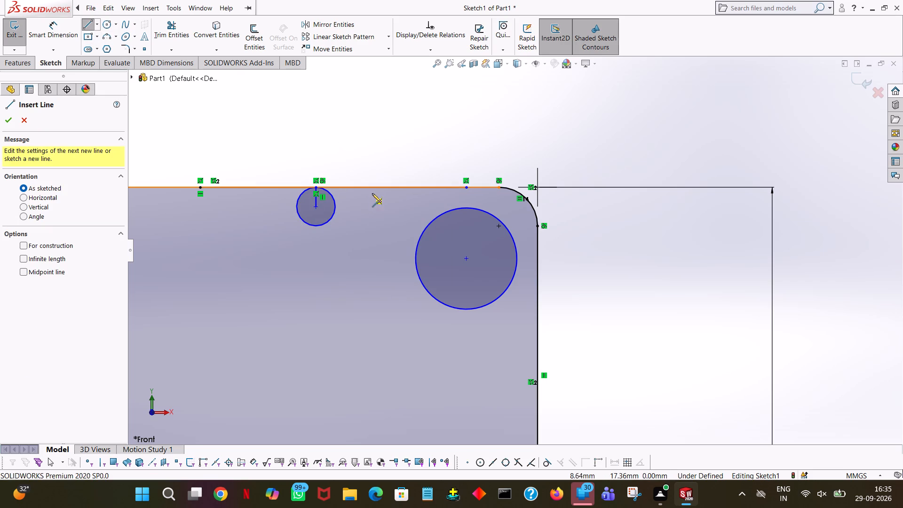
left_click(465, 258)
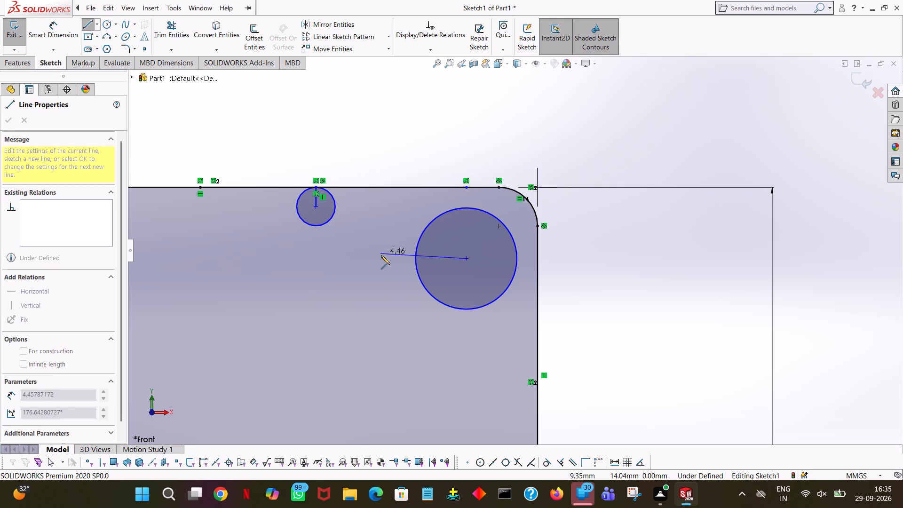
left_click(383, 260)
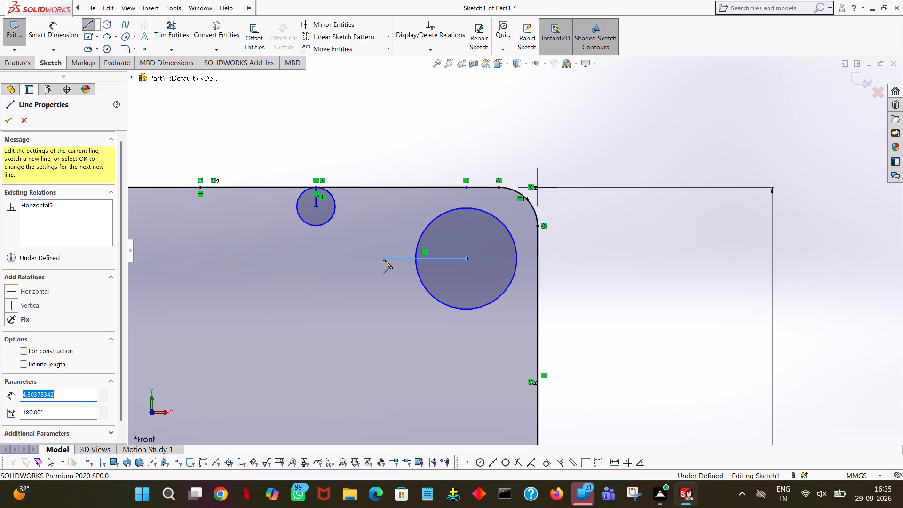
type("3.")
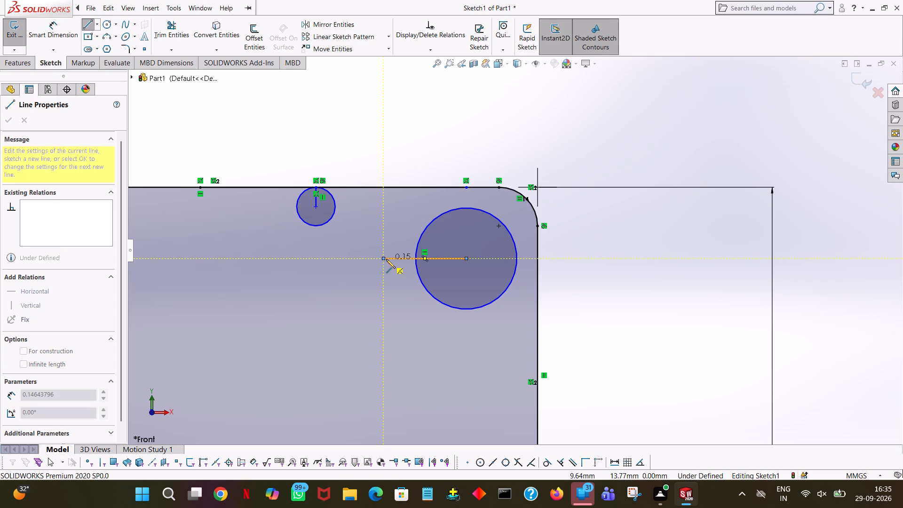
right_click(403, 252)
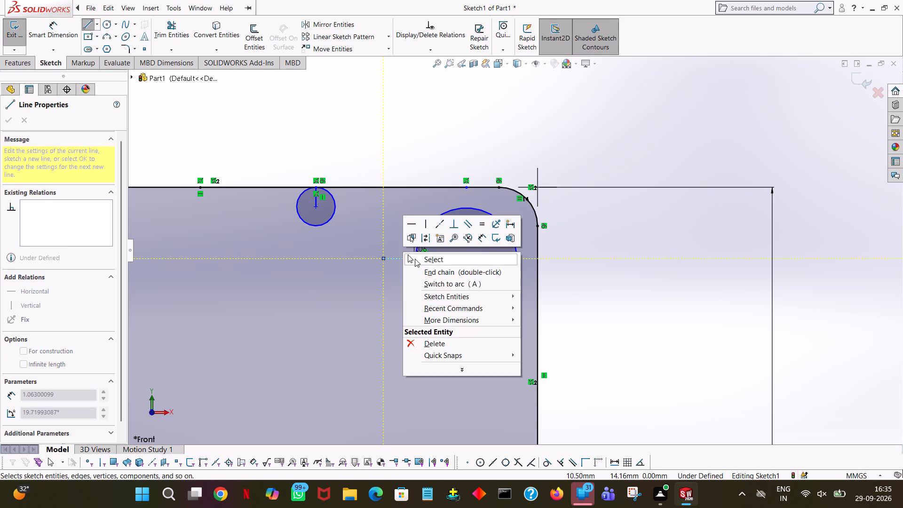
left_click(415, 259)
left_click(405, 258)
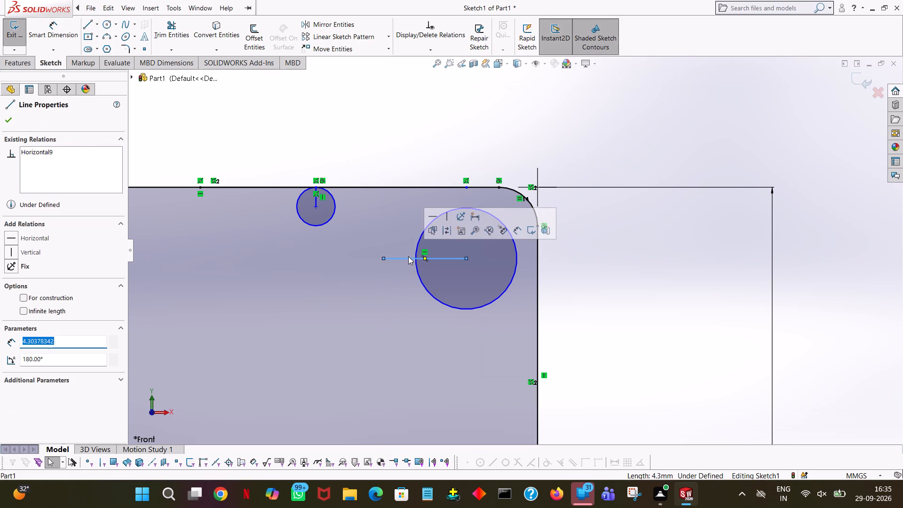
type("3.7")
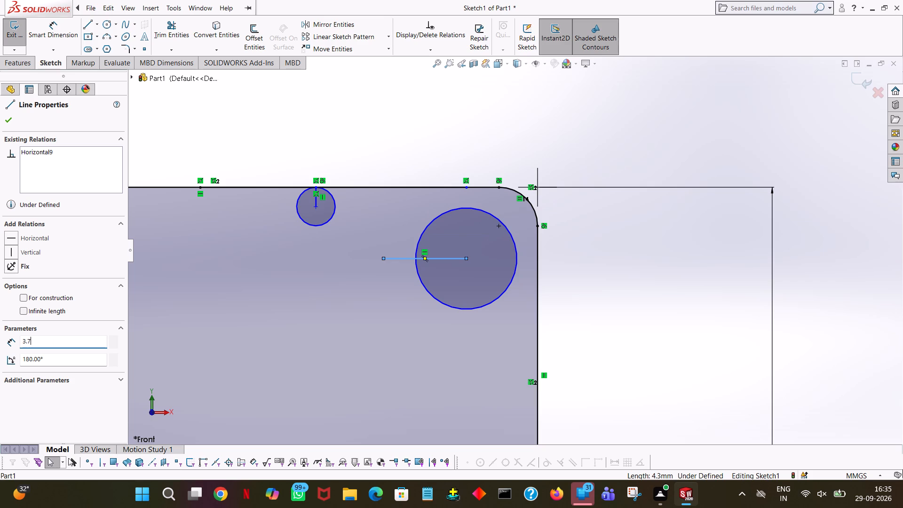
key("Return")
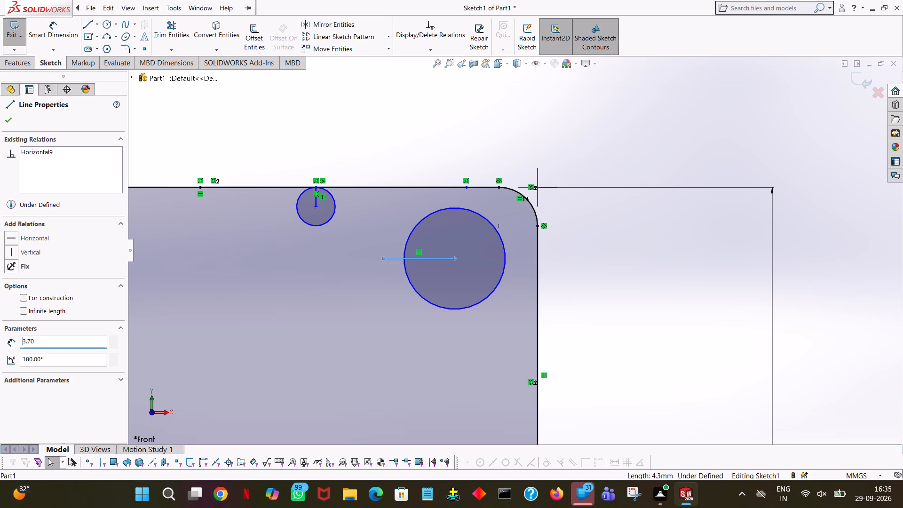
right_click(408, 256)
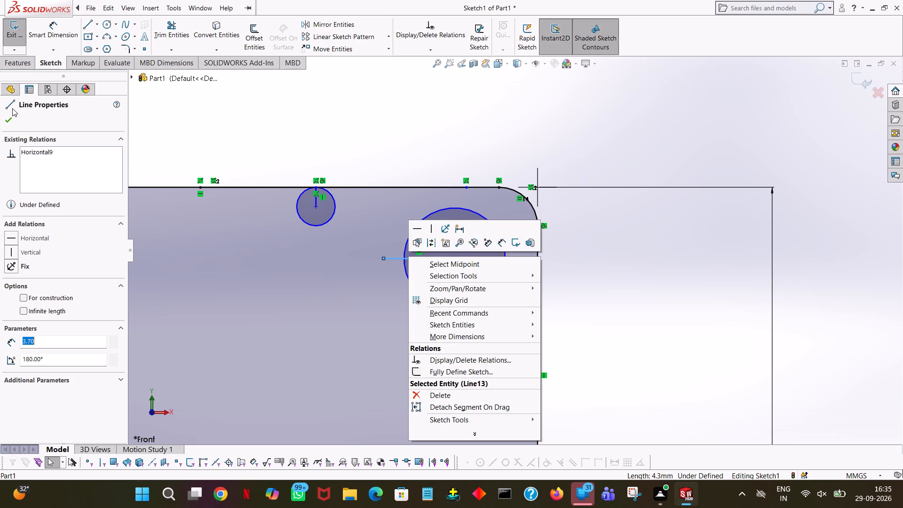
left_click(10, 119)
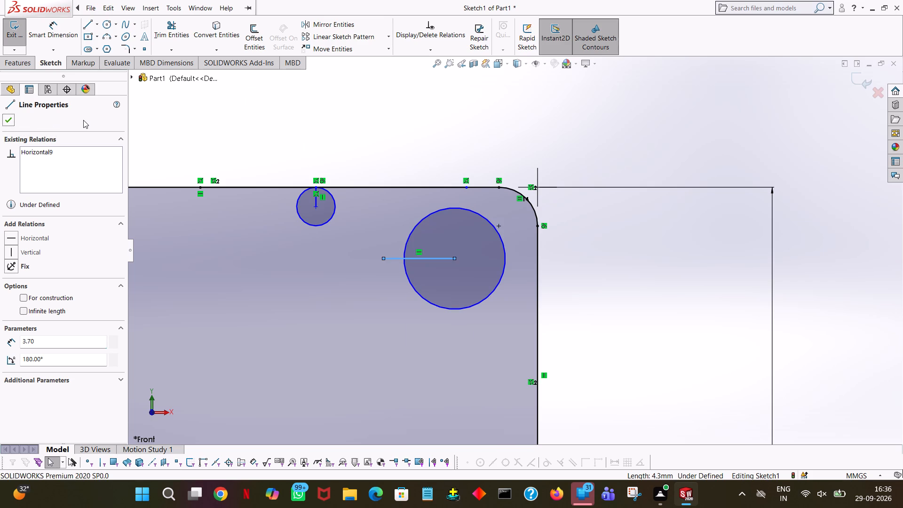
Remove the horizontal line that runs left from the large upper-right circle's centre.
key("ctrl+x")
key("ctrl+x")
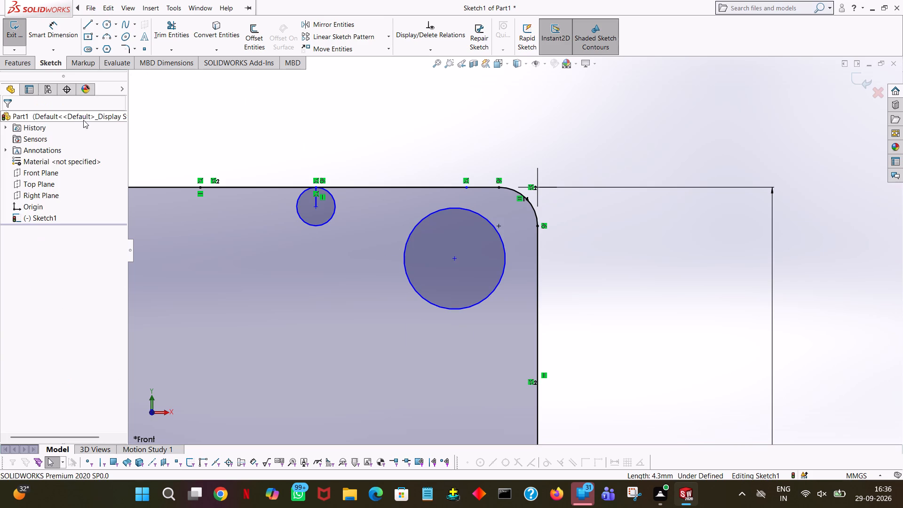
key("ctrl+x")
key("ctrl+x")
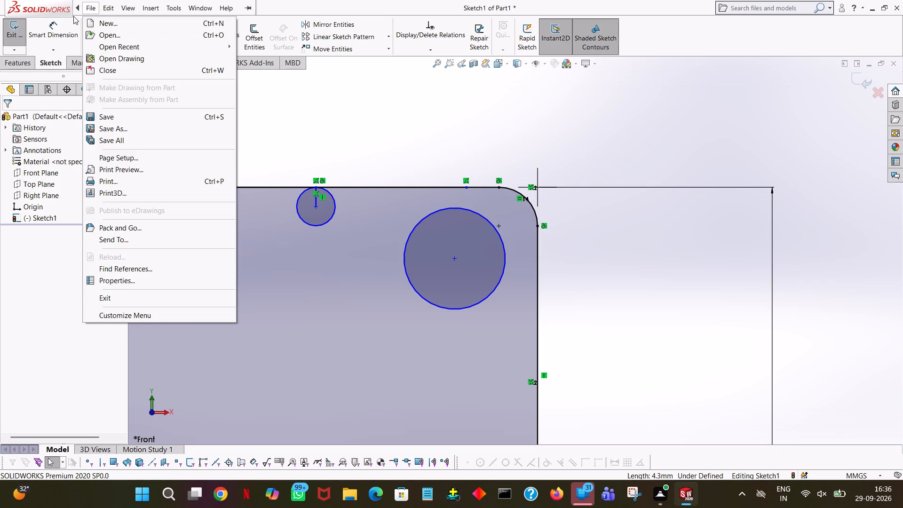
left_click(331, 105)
Draw a horizontal line from the large circle's centre to the profile's right edge and set its length to 3.7 mm.
left_click(89, 24)
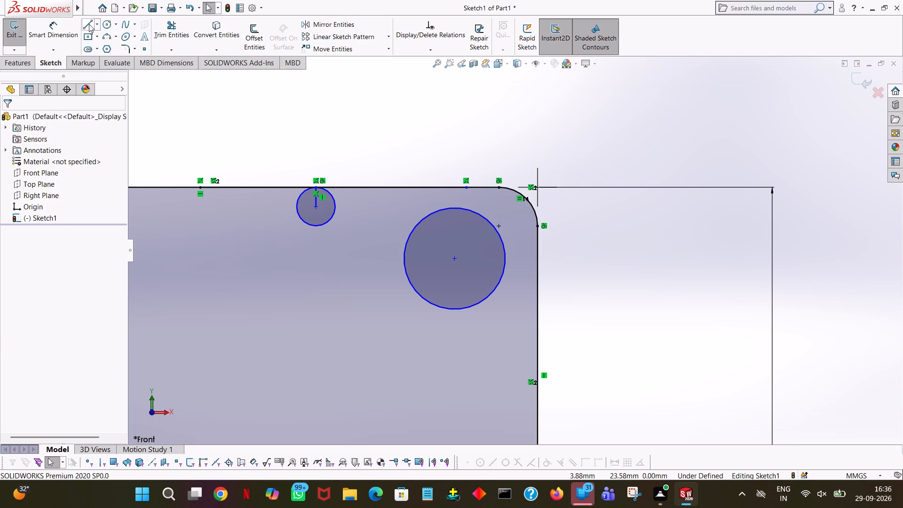
left_click(454, 258)
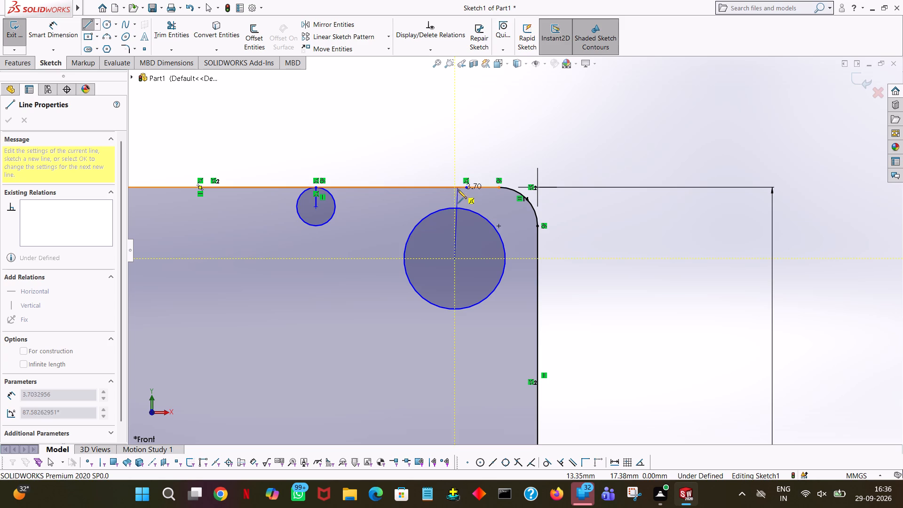
left_click(537, 257)
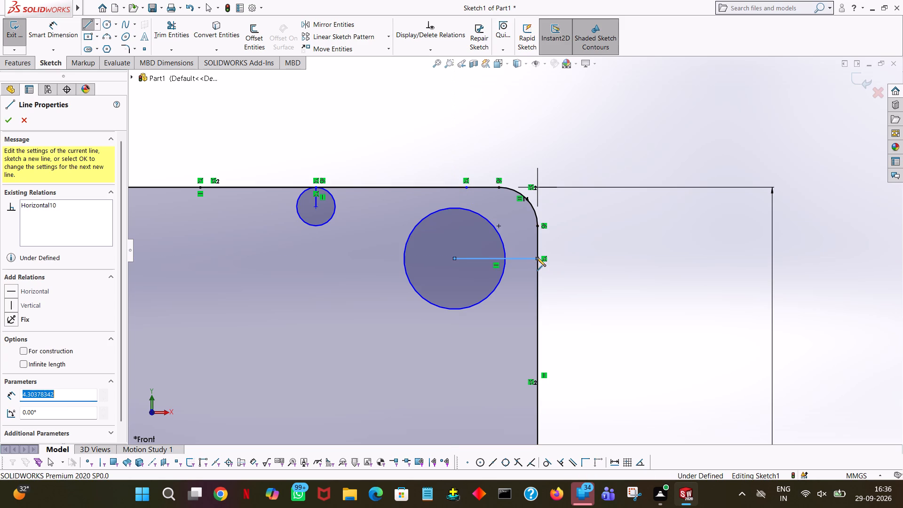
type("3.5")
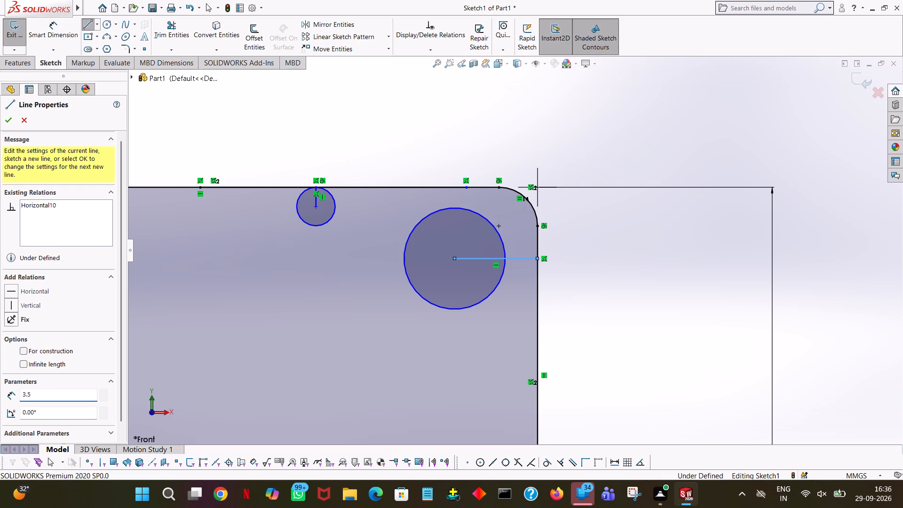
key("BackSpace")
key("7")
key("Return")
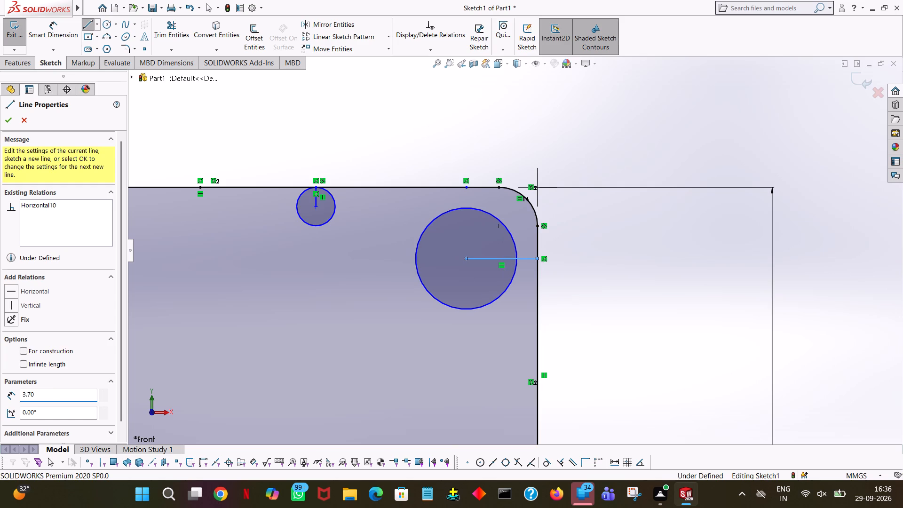
right_click(656, 154)
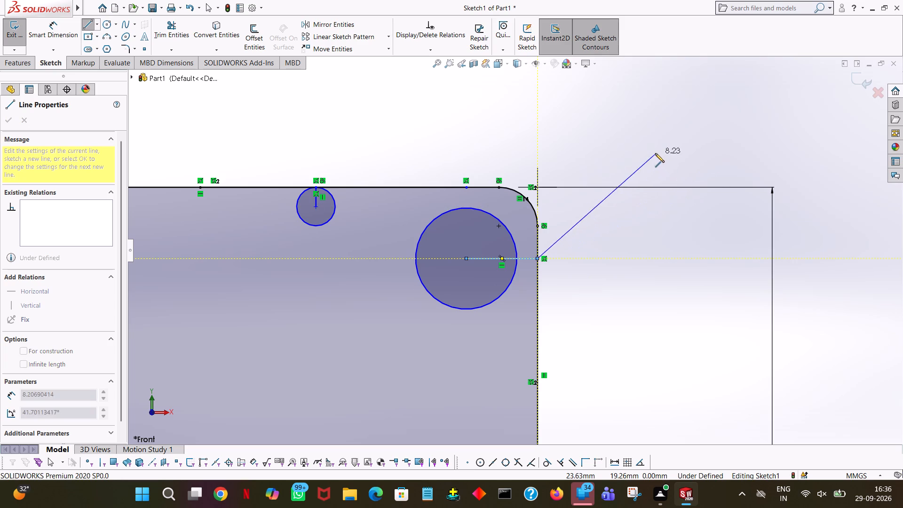
left_click(681, 165)
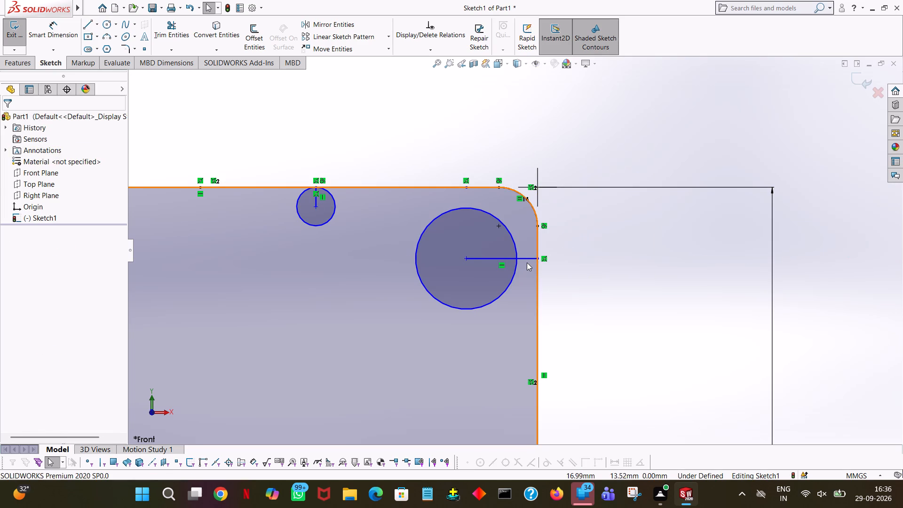
left_click(526, 258)
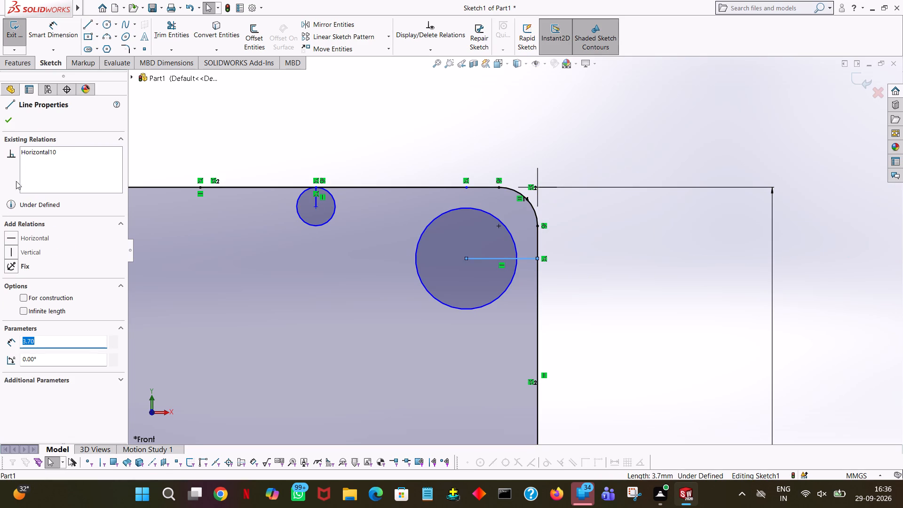
left_click(9, 115)
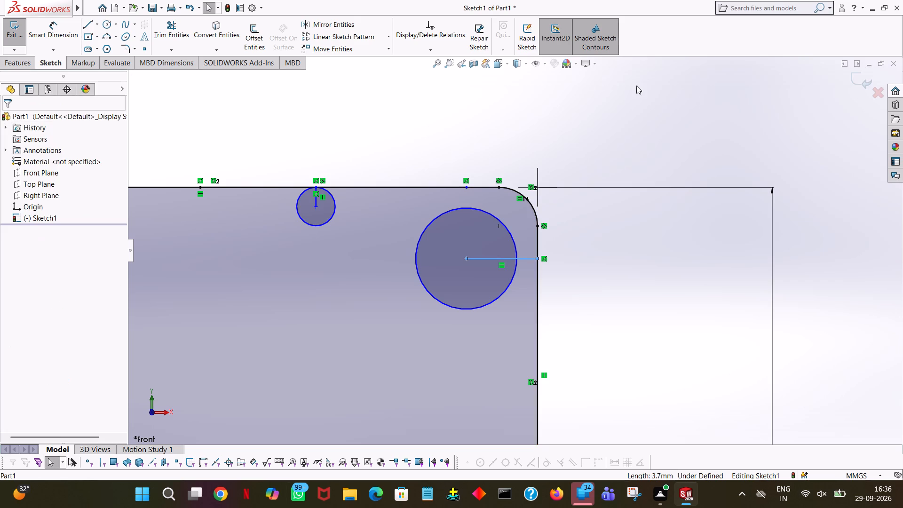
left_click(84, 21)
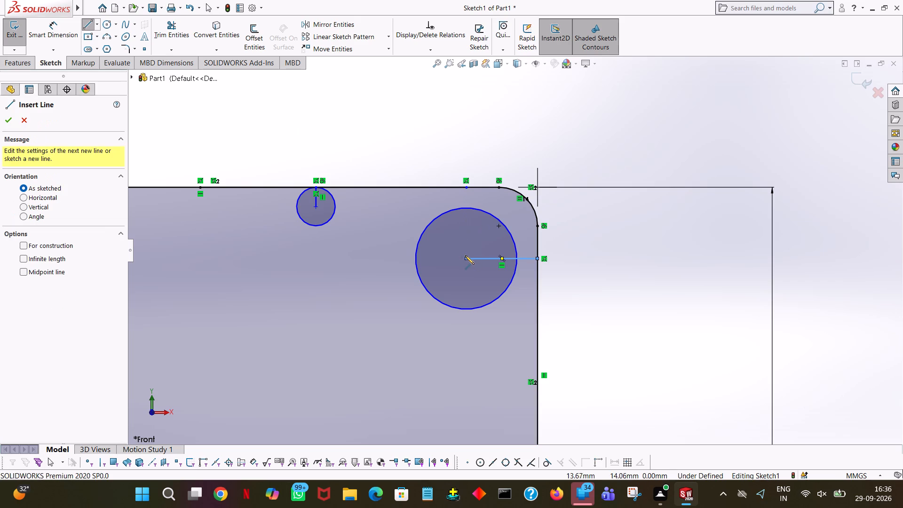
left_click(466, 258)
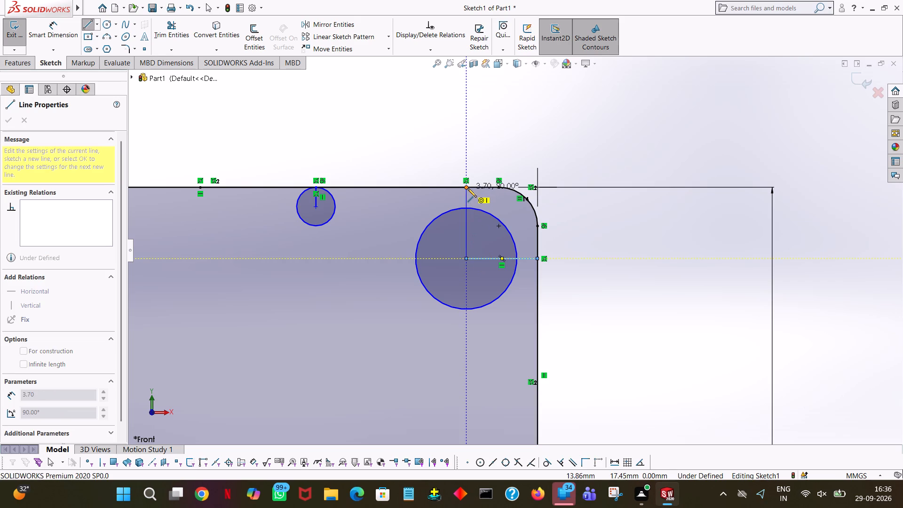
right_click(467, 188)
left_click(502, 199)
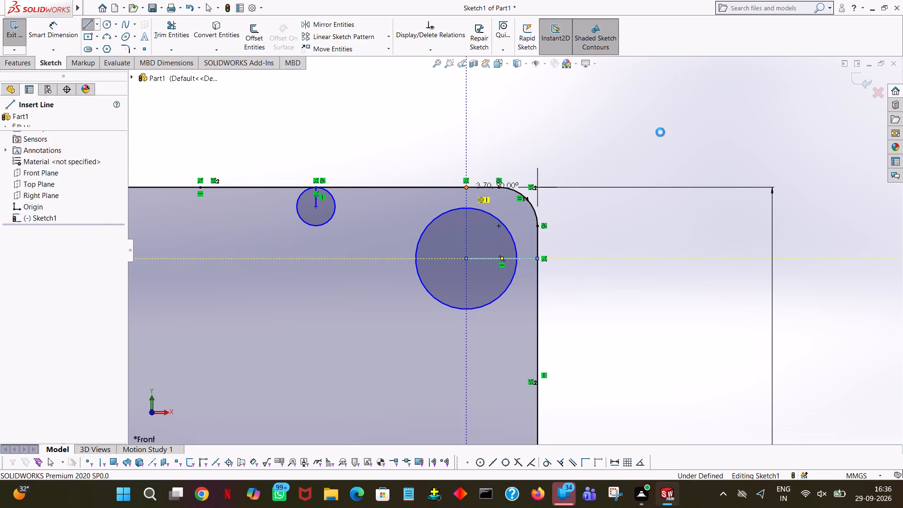
Trim away the horizontal line at the large circle, plus the small circle on the top edge and its short vertical line.
left_click(168, 34)
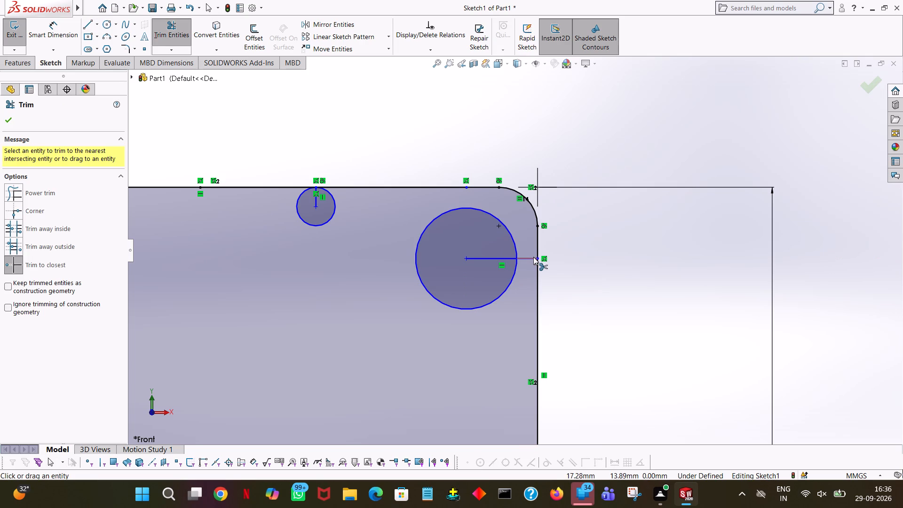
left_click(533, 257)
left_click(482, 258)
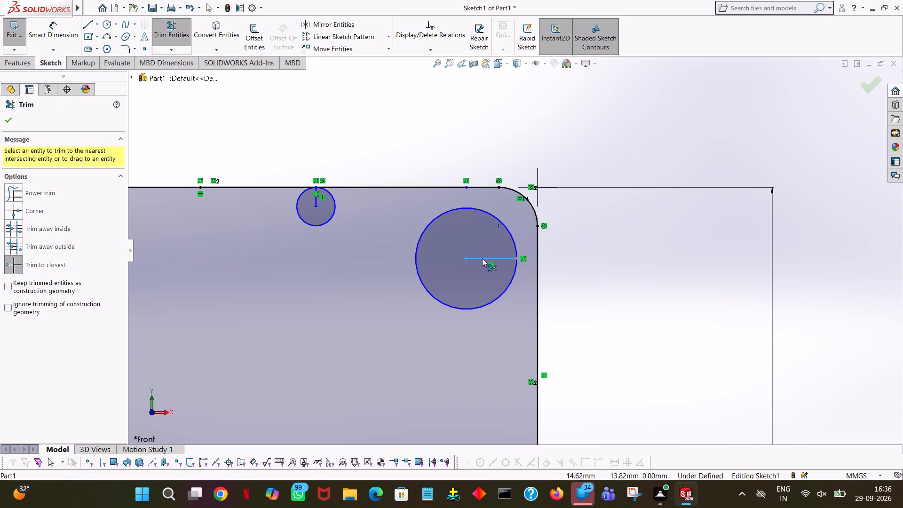
left_click(315, 200)
left_click(333, 203)
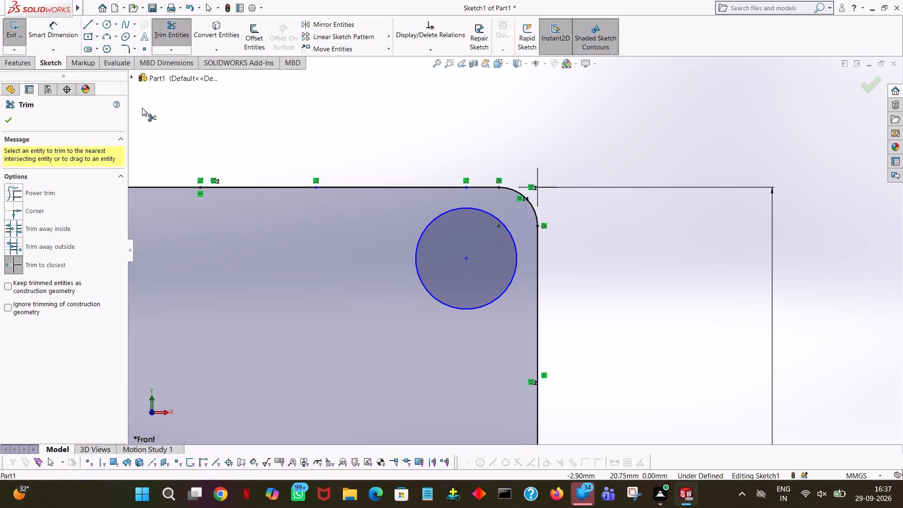
left_click(88, 22)
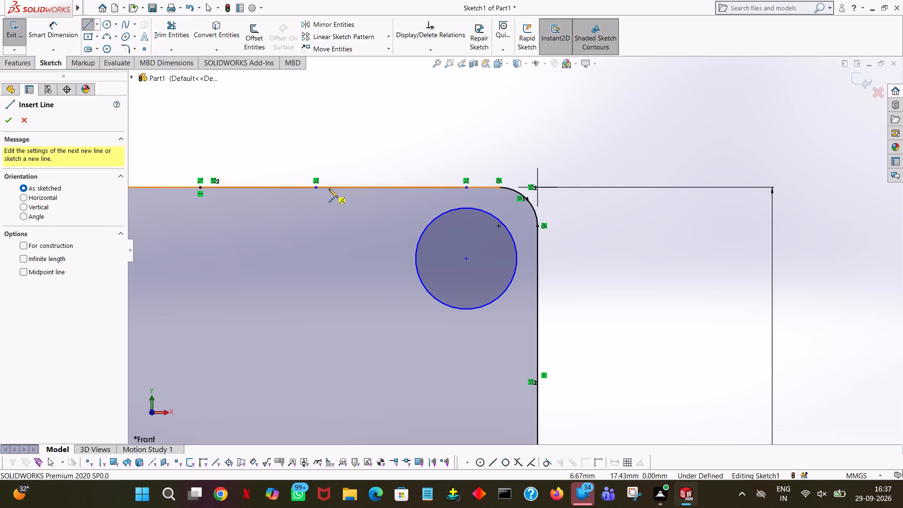
left_click(24, 119)
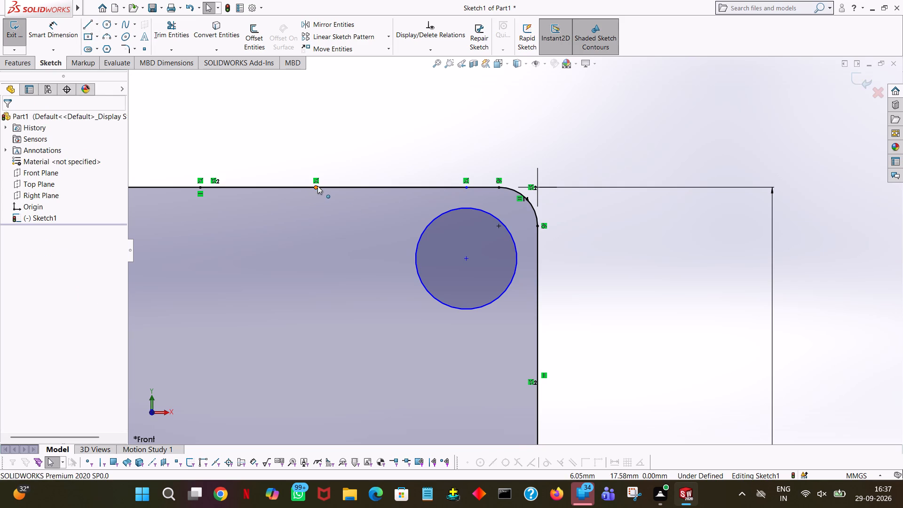
Trim away the top-edge segments between the former small circle's position and the point above the large circle's centre, accepting loss of the relation.
left_click(168, 39)
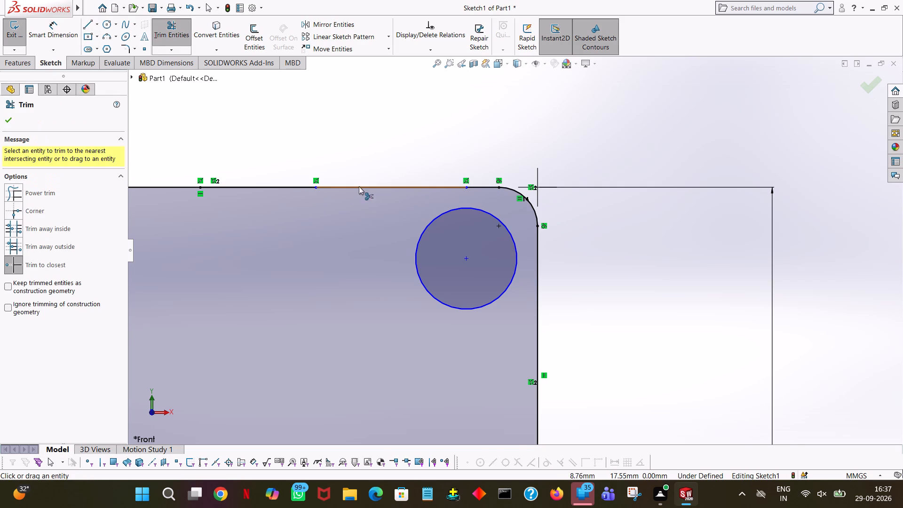
left_click(328, 186)
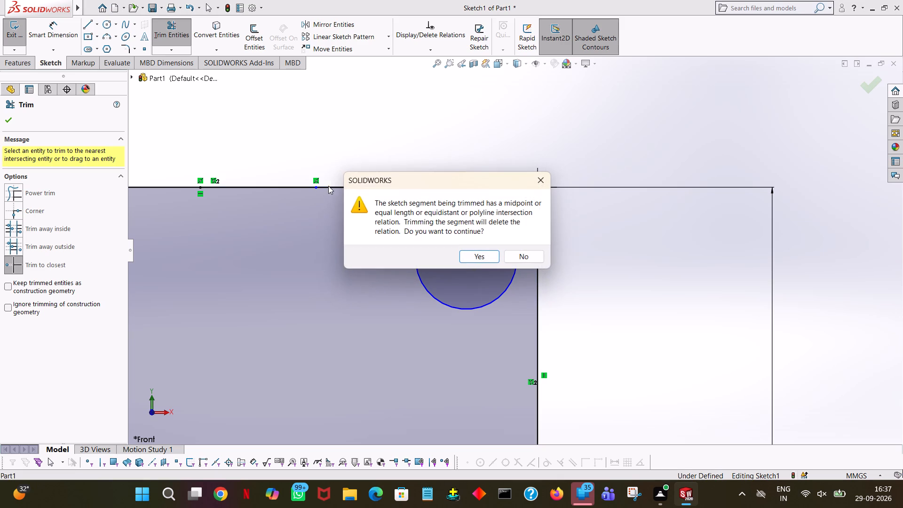
left_click(487, 261)
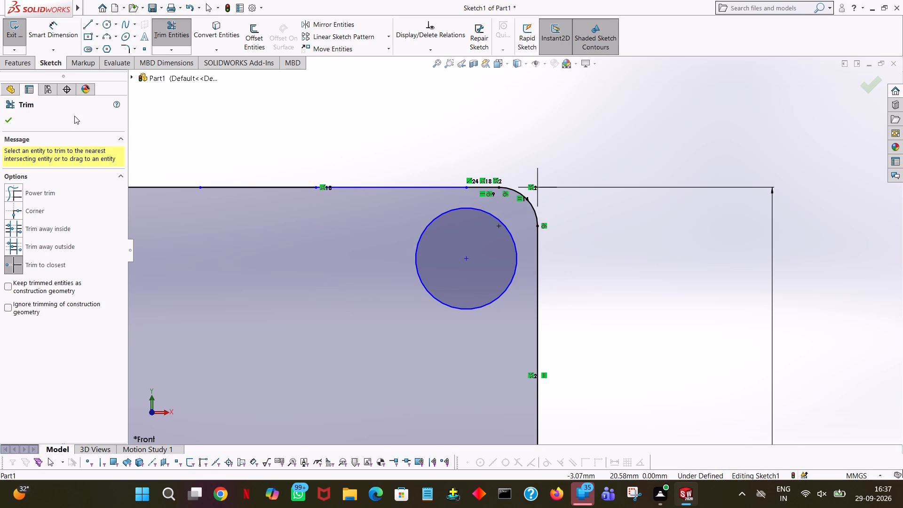
left_click(305, 187)
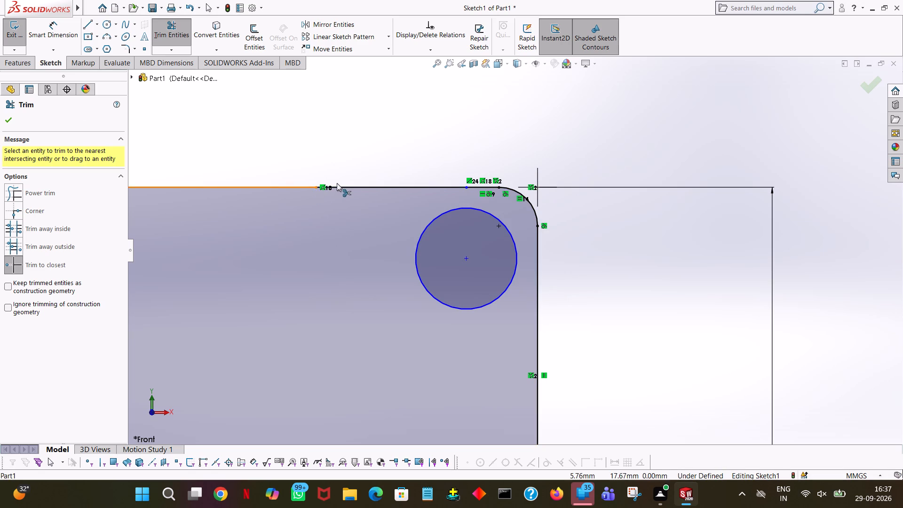
left_click(352, 187)
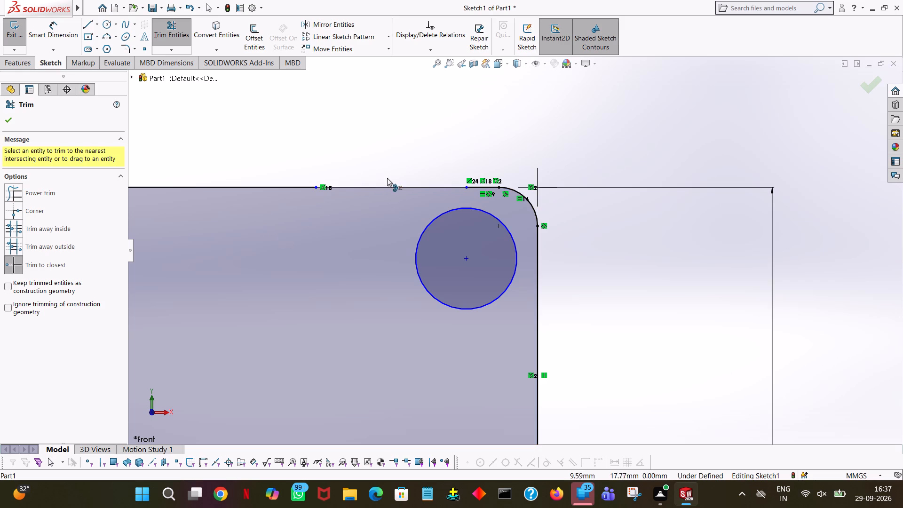
left_click(377, 187)
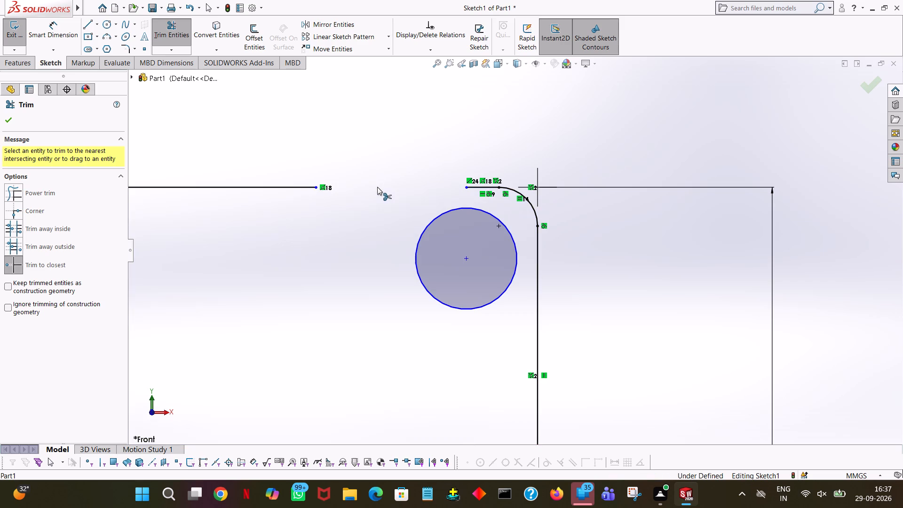
Close the gap in the top edge with a horizontal line about 7.8 mm long between the two open endpoints.
left_click(87, 28)
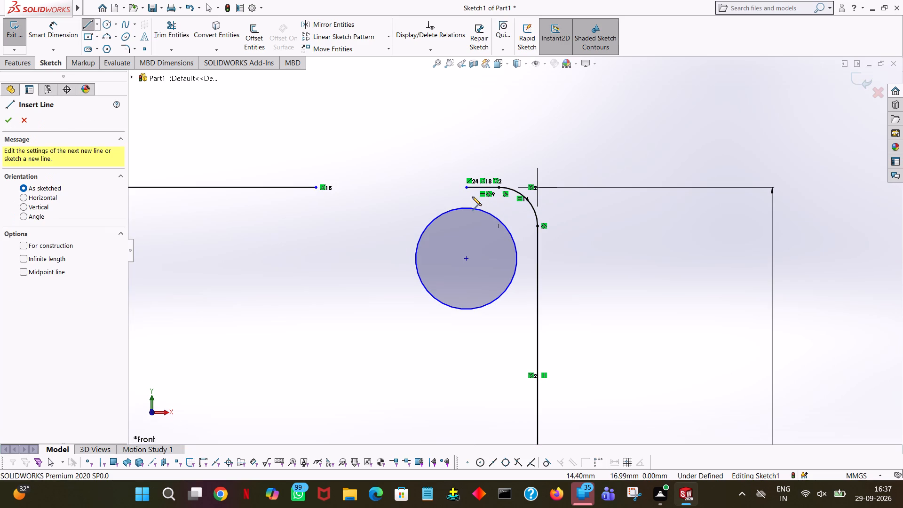
left_click(466, 188)
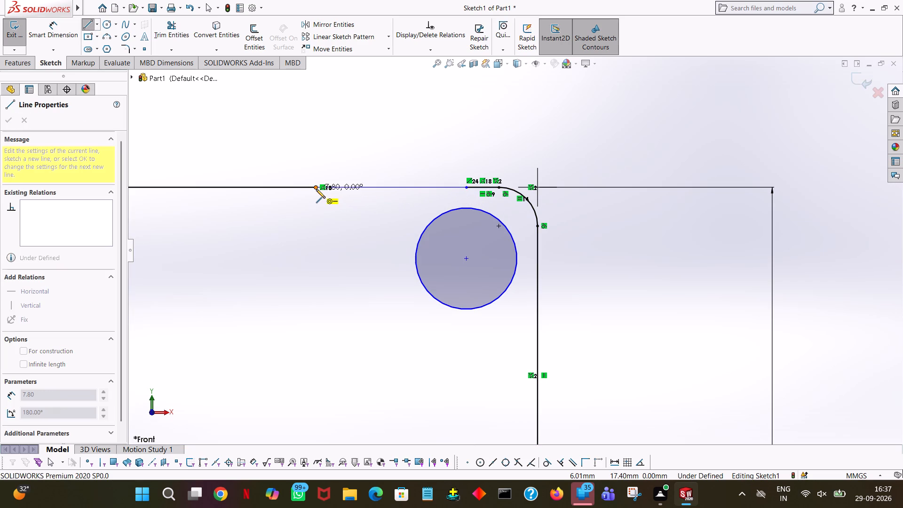
left_click(317, 188)
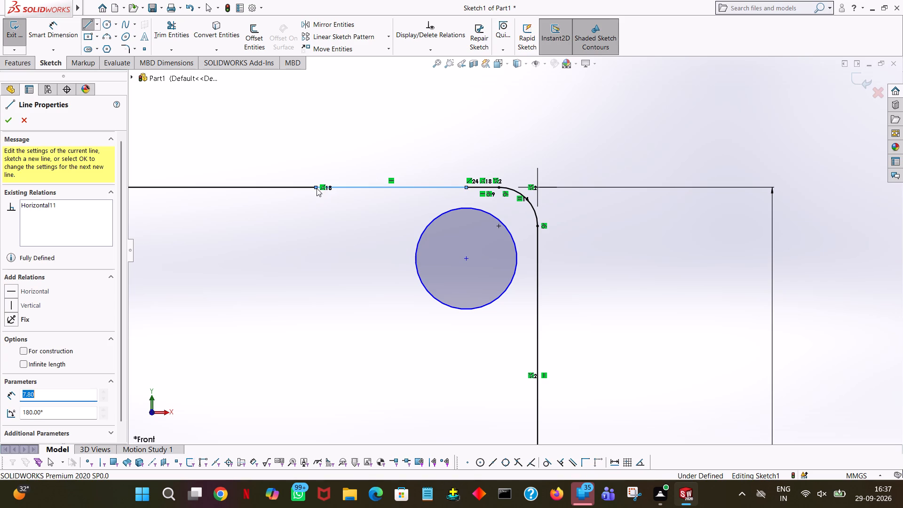
right_click(317, 188)
left_click(343, 196)
left_click(331, 143)
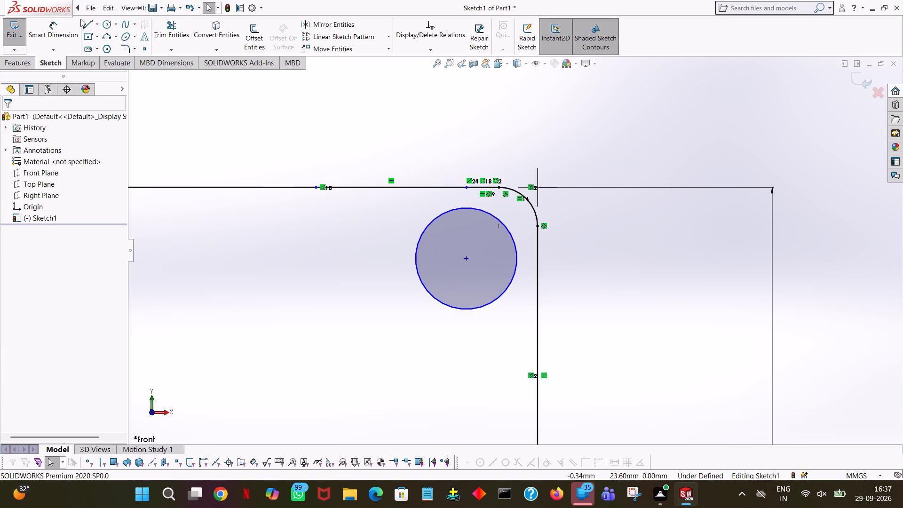
Draw a line going left along the top edge from the point above the large circle's centre and set its length to 9.5 mm.
left_click(83, 22)
left_click(467, 187)
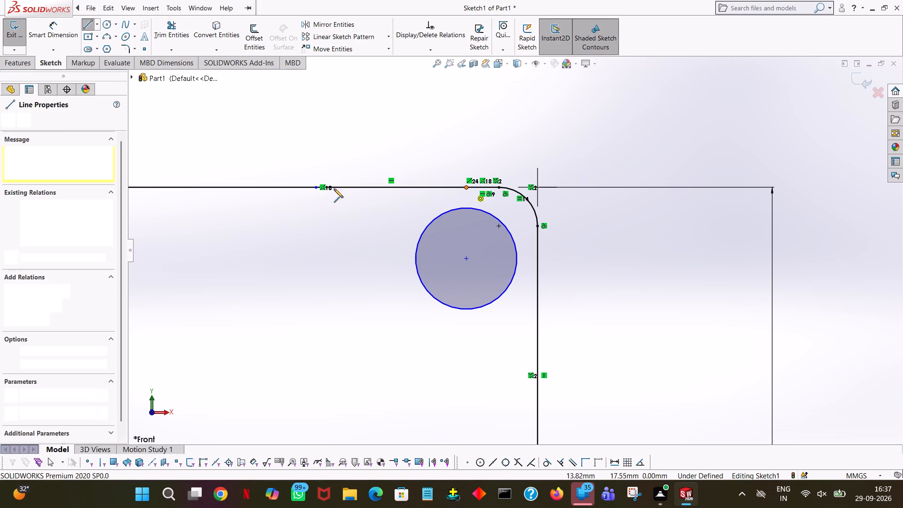
left_click(296, 187)
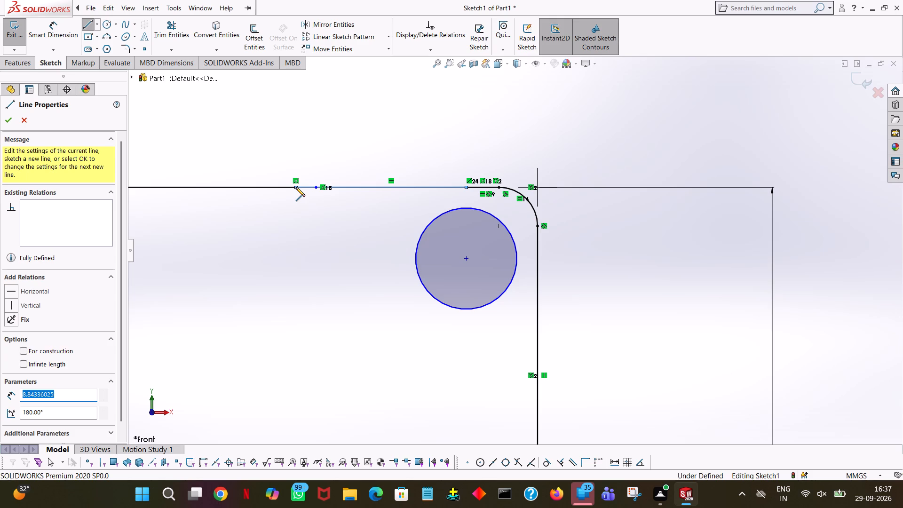
type("9.5")
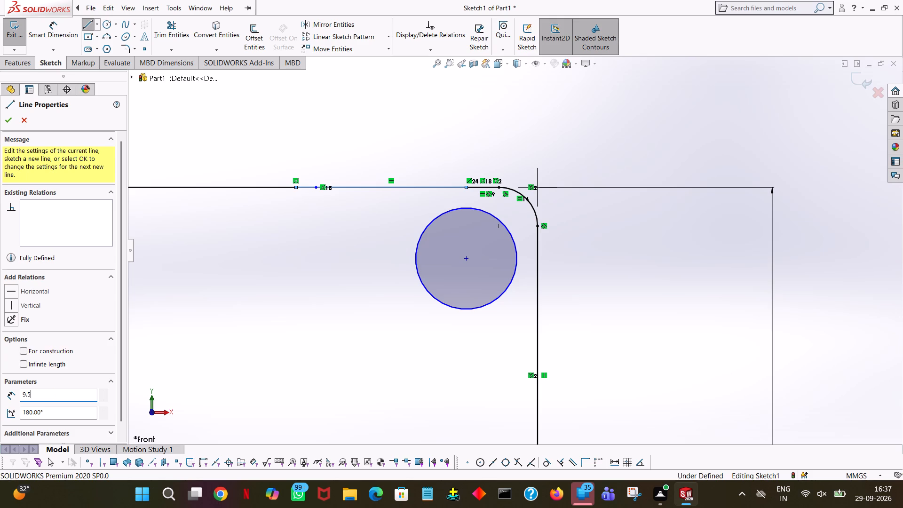
key("Return")
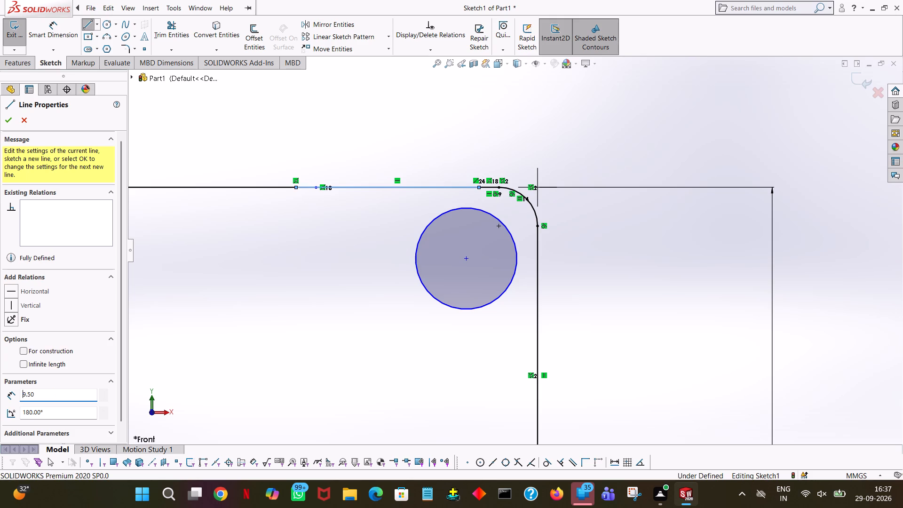
right_click(296, 187)
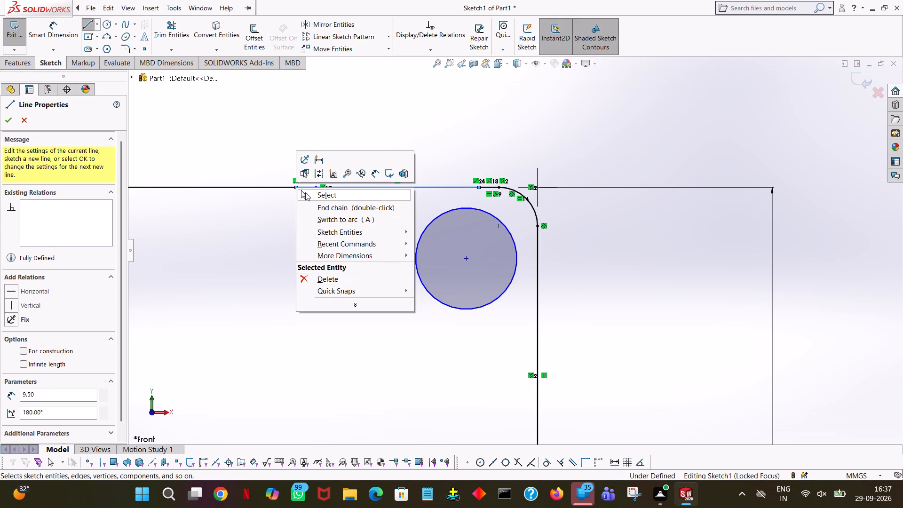
left_click(305, 192)
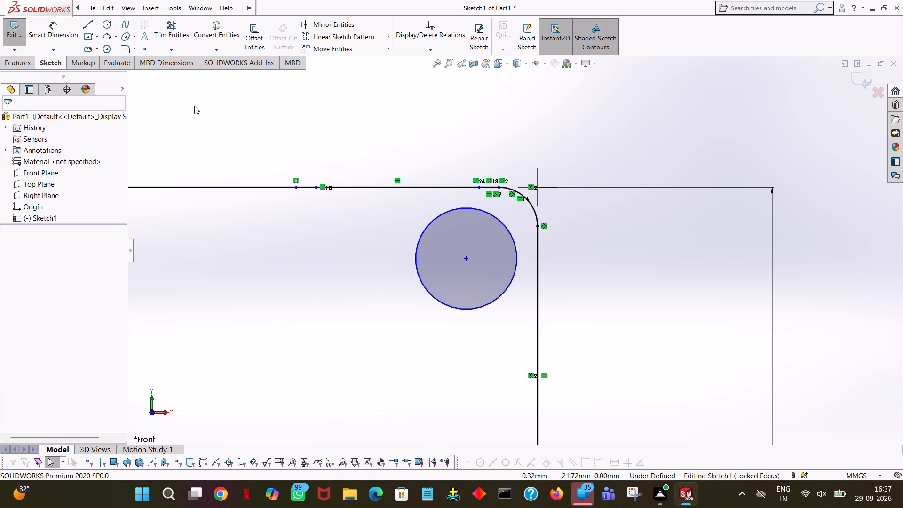
Undo the 9.5 mm line and the gap-closing horizontal line on the top edge.
key("ctrl+x")
key("ctrl+x")
key("ctrl+x")
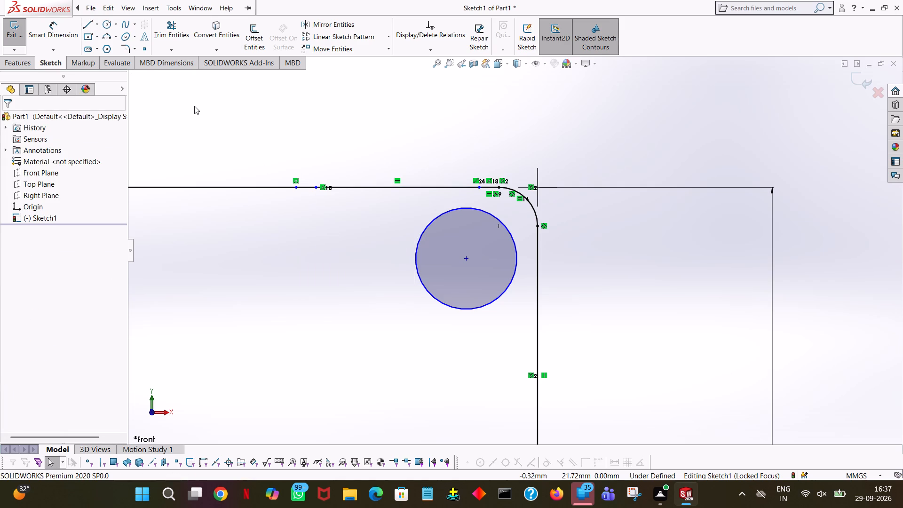
key("ctrl+x")
key("ctrl+x")
key("ctrl+x")
left_click(194, 106)
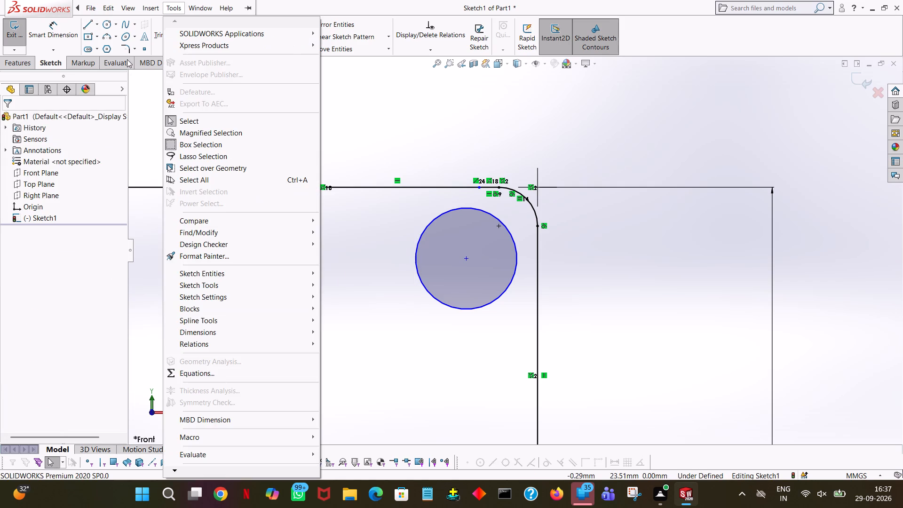
left_click(58, 58)
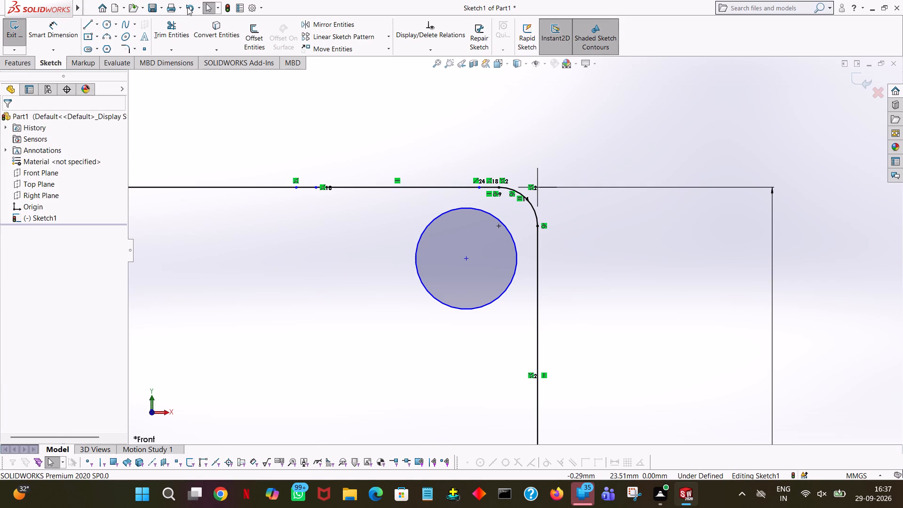
left_click(187, 7)
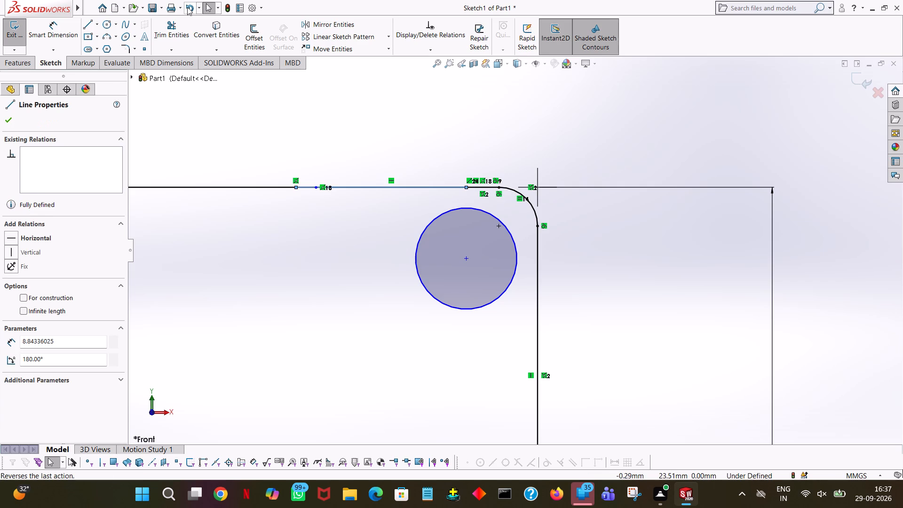
left_click(187, 7)
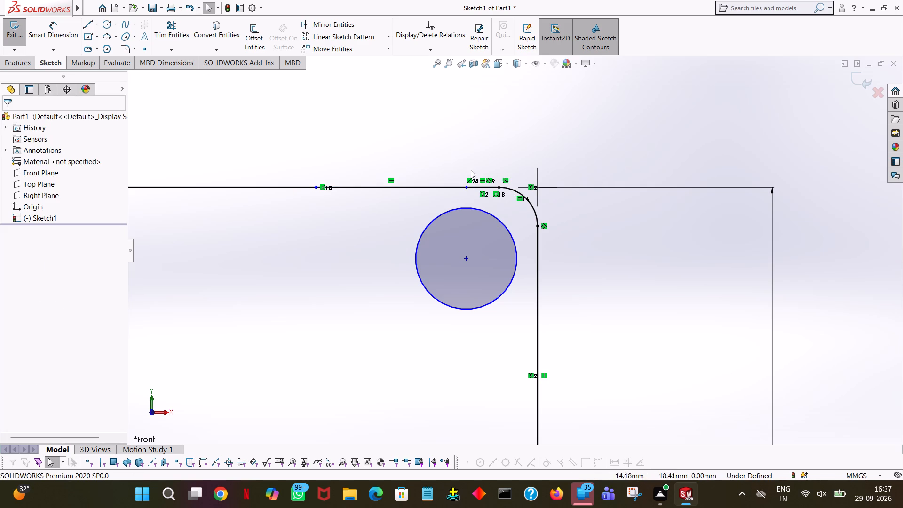
left_click(186, 5)
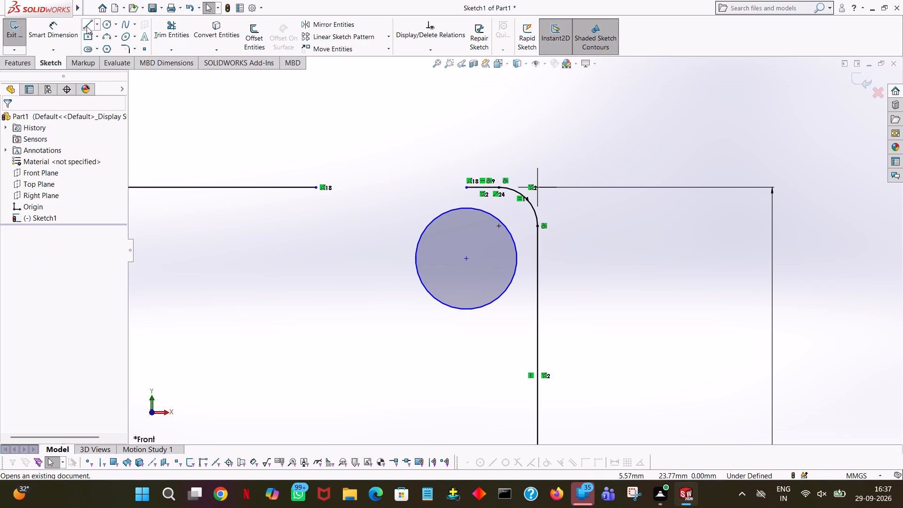
Redraw the horizontal line about 7.8 mm long, closing the top-edge gap between the two open endpoints.
left_click(87, 26)
left_click(467, 188)
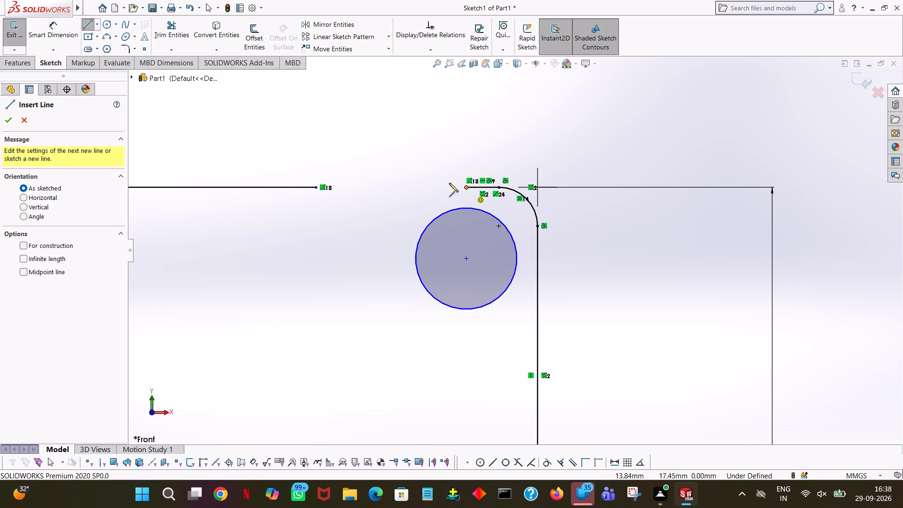
left_click(317, 187)
right_click(317, 187)
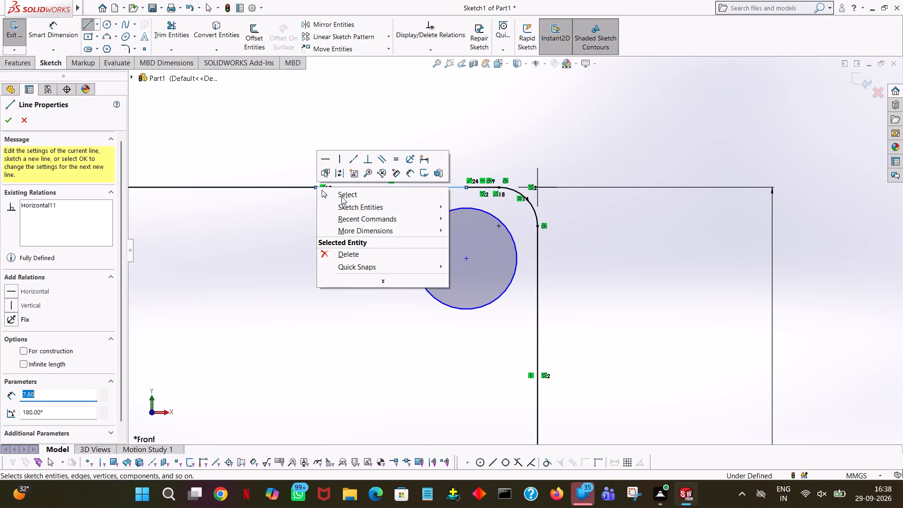
left_click(346, 198)
Dimension the length of the new gap-closing line, placing the dimension above the profile's top edge.
scroll(430, 208, "down", 1, "ctrl")
scroll(430, 208, "up", 6, "ctrl")
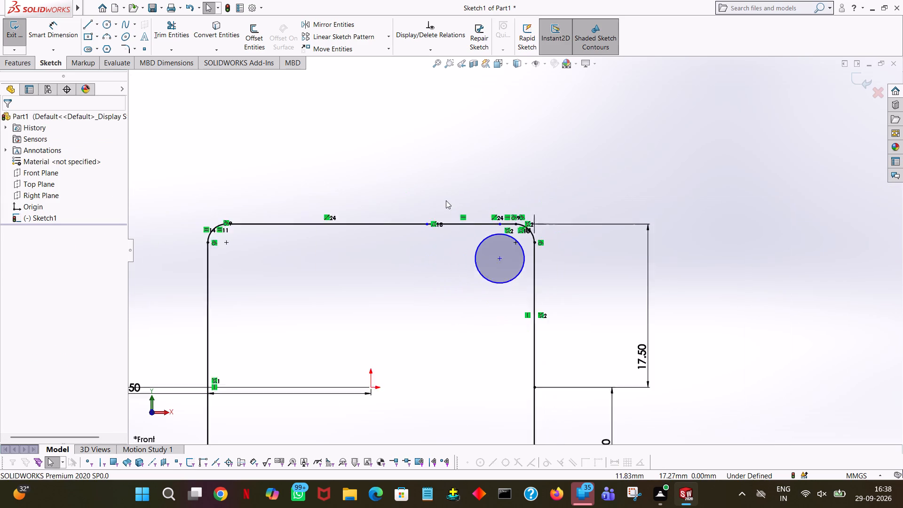
scroll(446, 200, "up", 7, "ctrl")
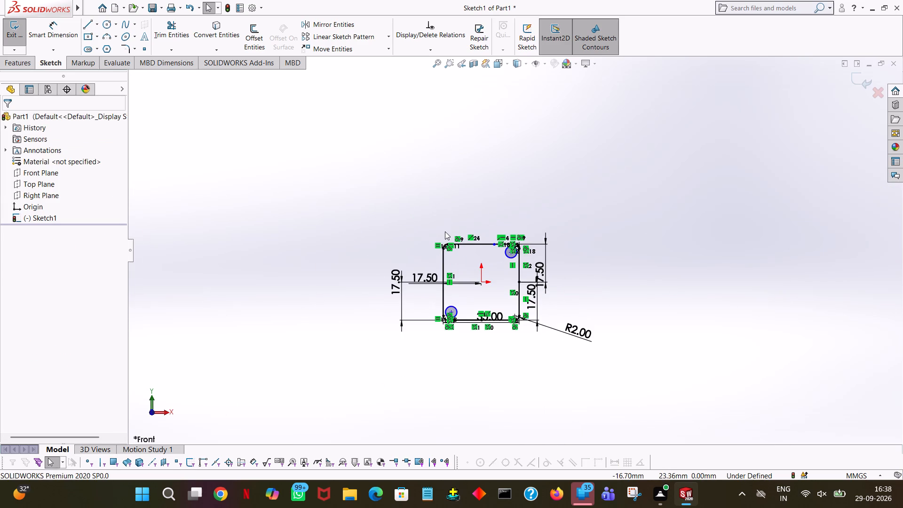
left_click(615, 210)
scroll(527, 287, "down", 4, "ctrl")
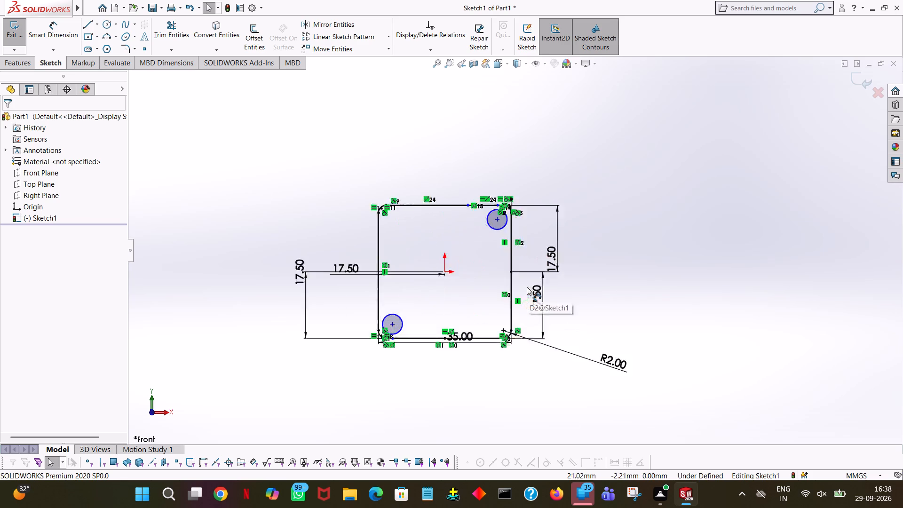
scroll(527, 287, "down", 2, "ctrl")
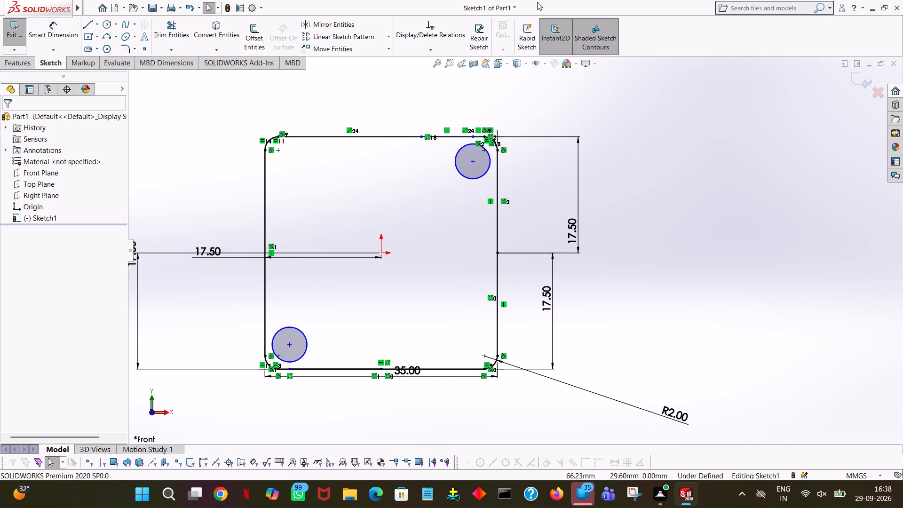
left_click(53, 29)
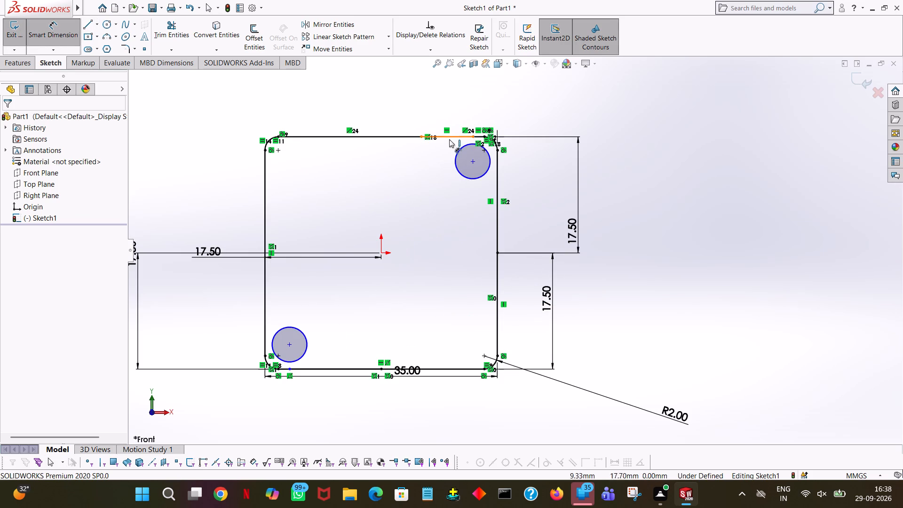
left_click(462, 137)
left_click(482, 99)
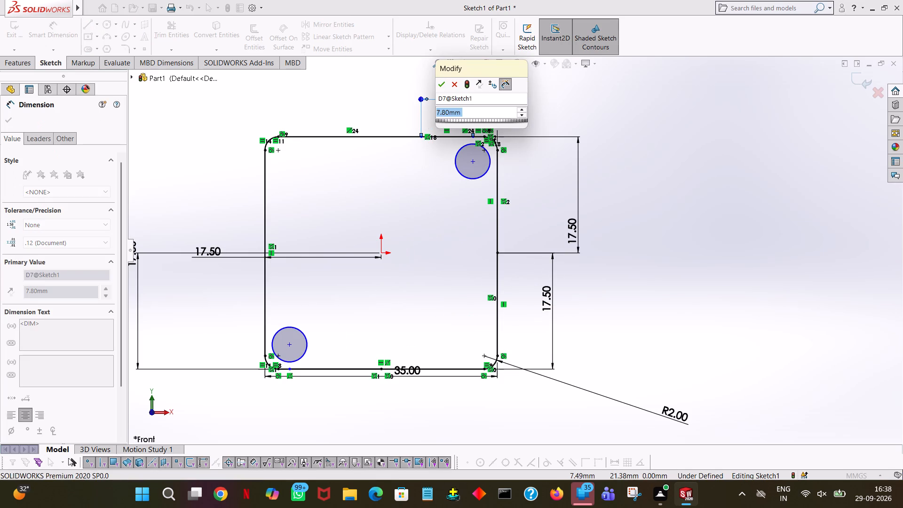
left_click(441, 89)
left_click(661, 167)
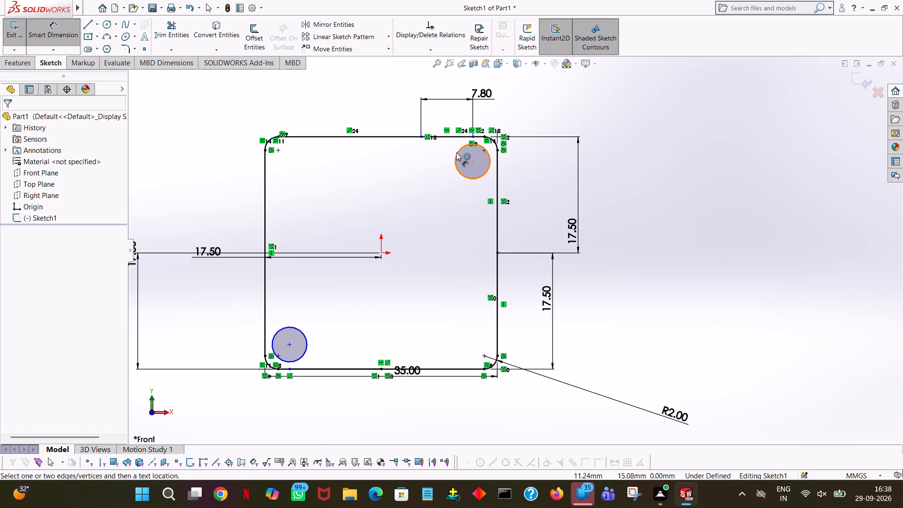
Dimension the diameters of the circles in the profile's upper-right and lower-left corners.
left_click(488, 155)
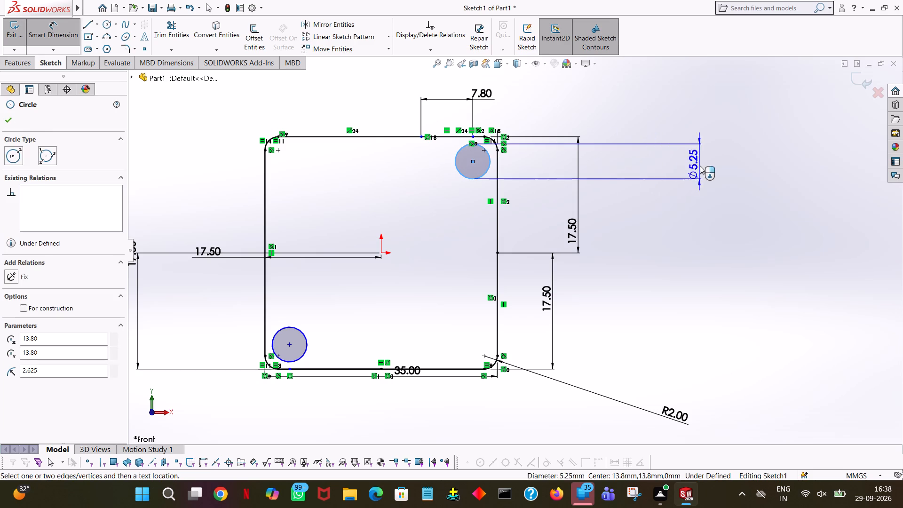
left_click(700, 166)
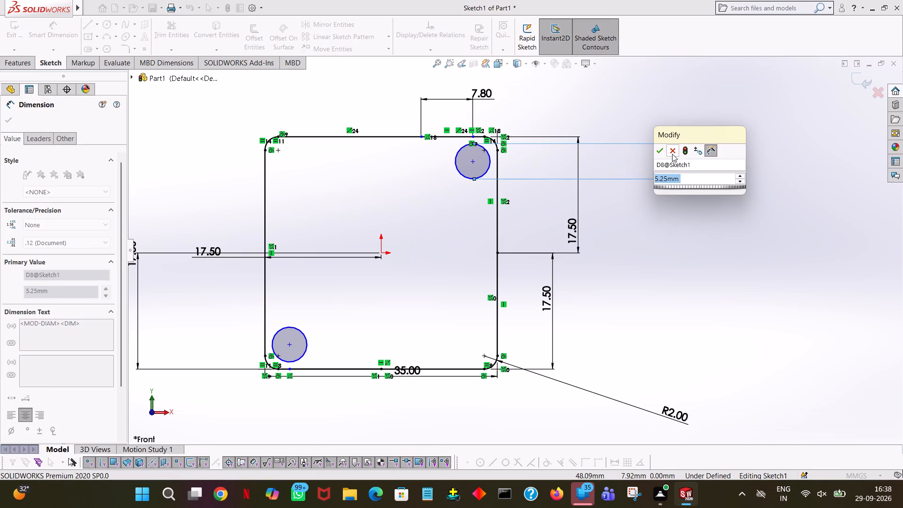
left_click(660, 151)
left_click(696, 284)
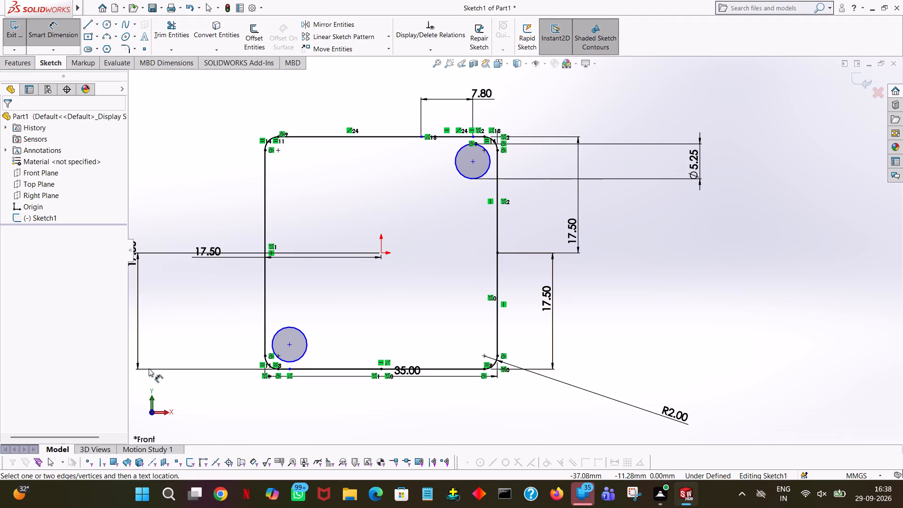
left_click(274, 332)
left_click(181, 322)
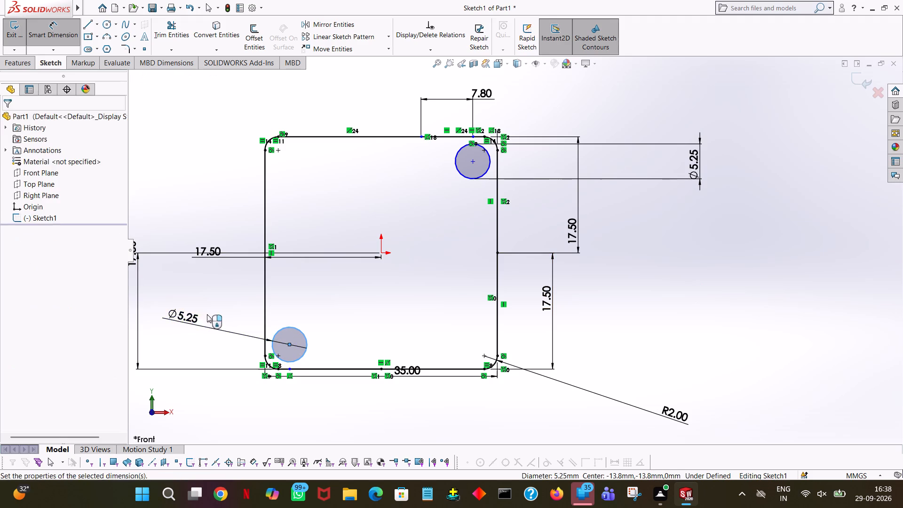
left_click(141, 310)
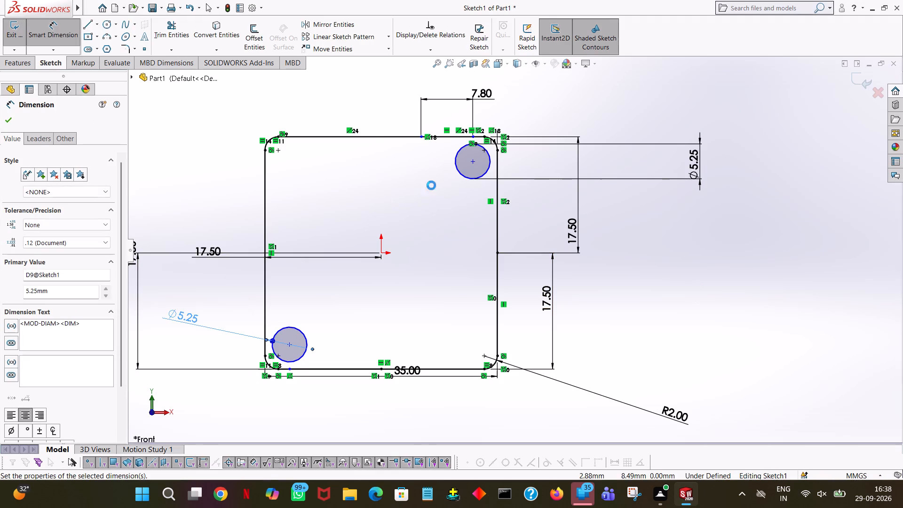
Dimension the vertical distance from the origin to the upper-right circle, placing it outside the profile's right side.
left_click(455, 165)
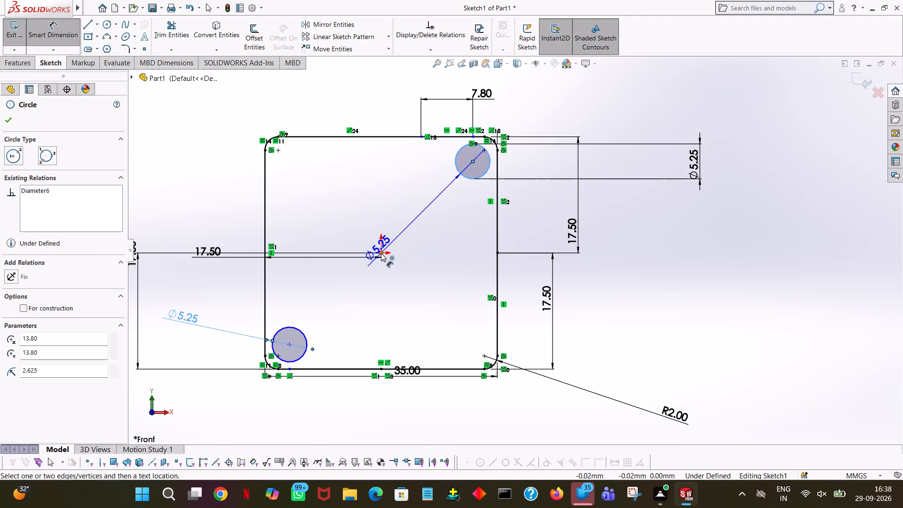
left_click(381, 253)
left_click(726, 251)
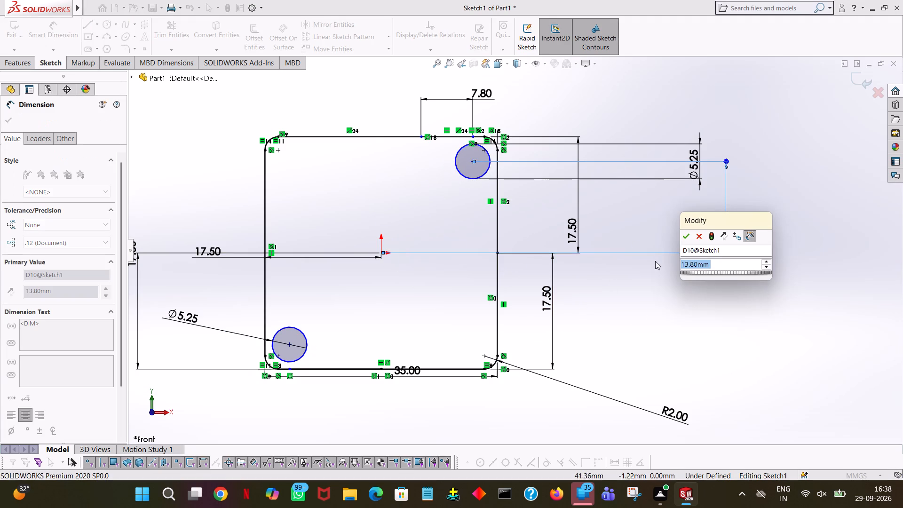
left_click(683, 237)
left_click(686, 111)
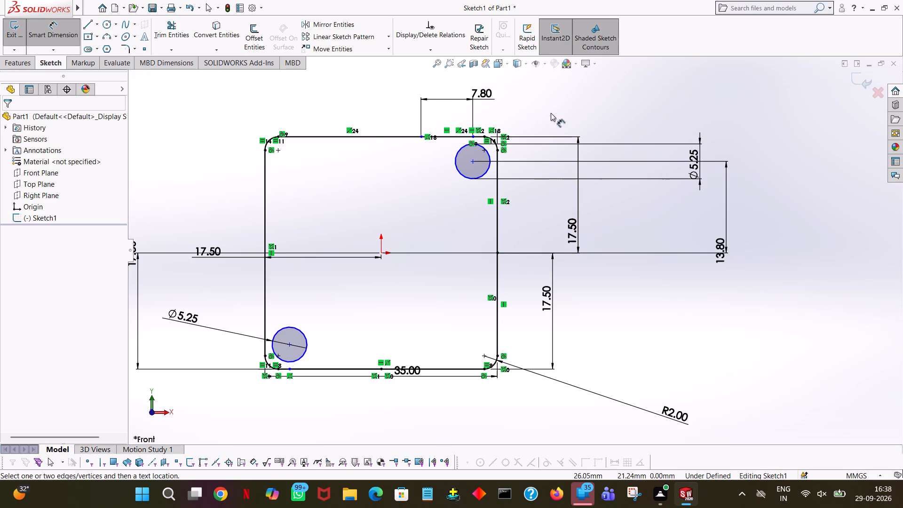
Dimension the diagonal distance between the upper-right circle's centre and the origin, placing it beyond the profile's lower-right corner.
left_click(470, 161)
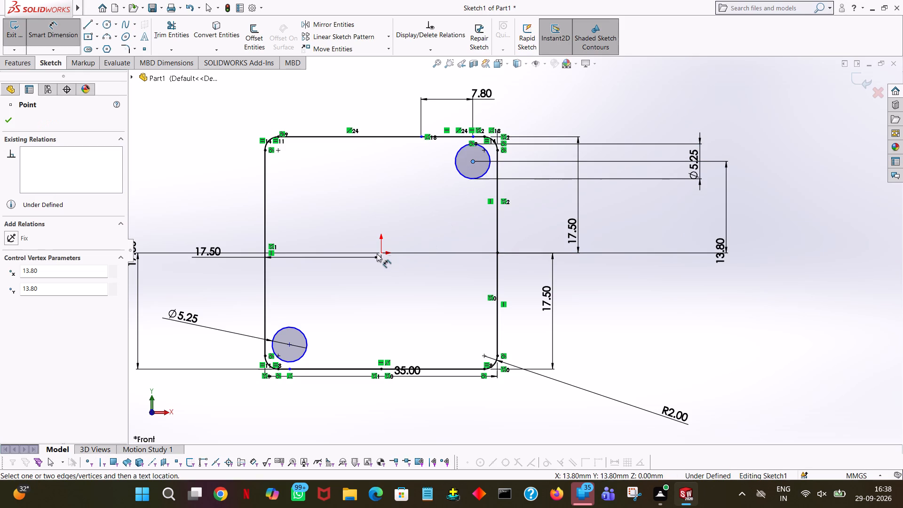
left_click(381, 252)
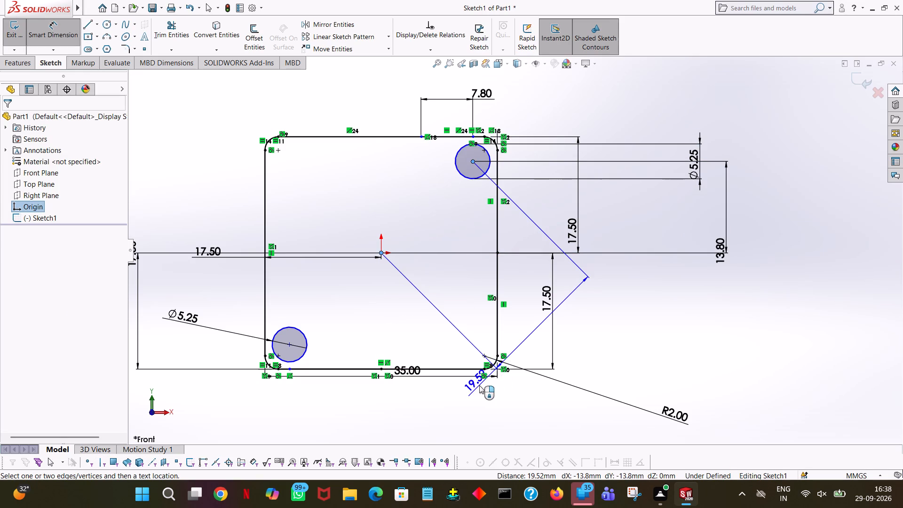
left_click(595, 393)
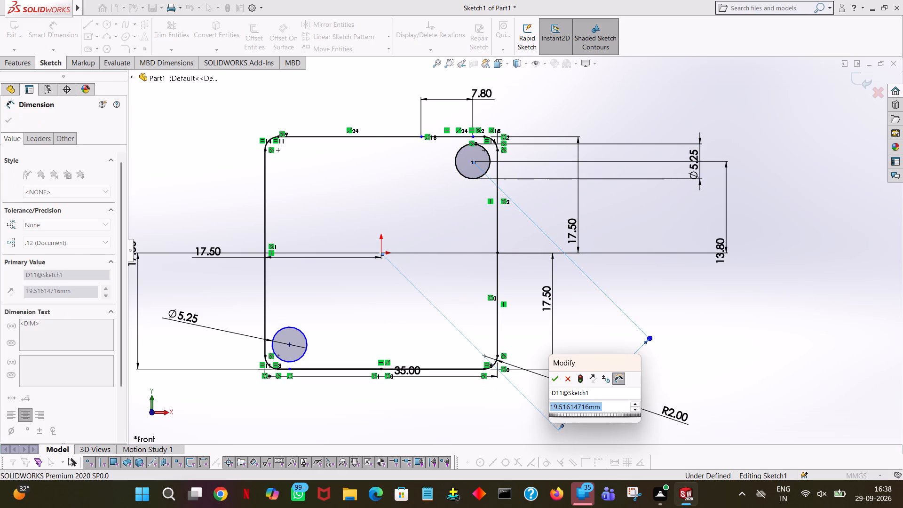
left_click(550, 379)
left_click(623, 176)
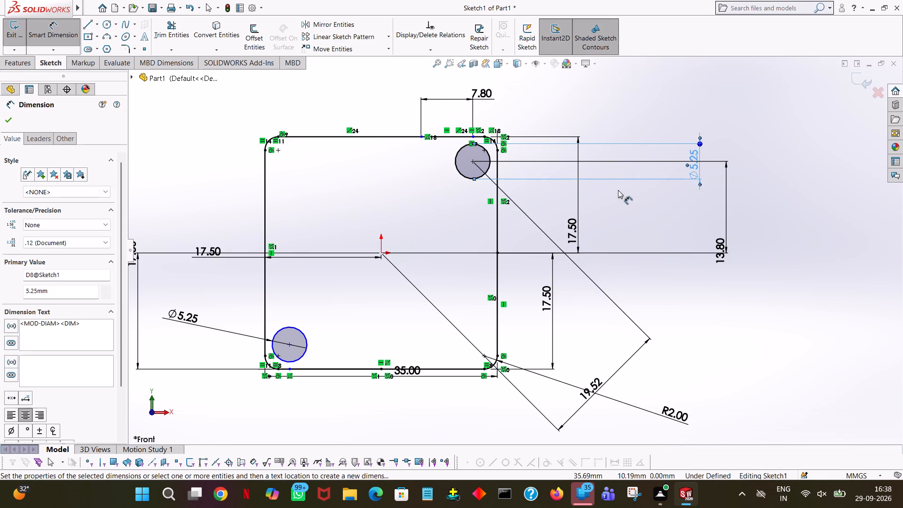
left_click(620, 206)
Dimension the vertical distance between the top-edge endpoint above the upper-right circle and that circle's centre, placing it beside the profile.
scroll(605, 209, "down", 5, "ctrl")
scroll(520, 193, "up", 5, "ctrl")
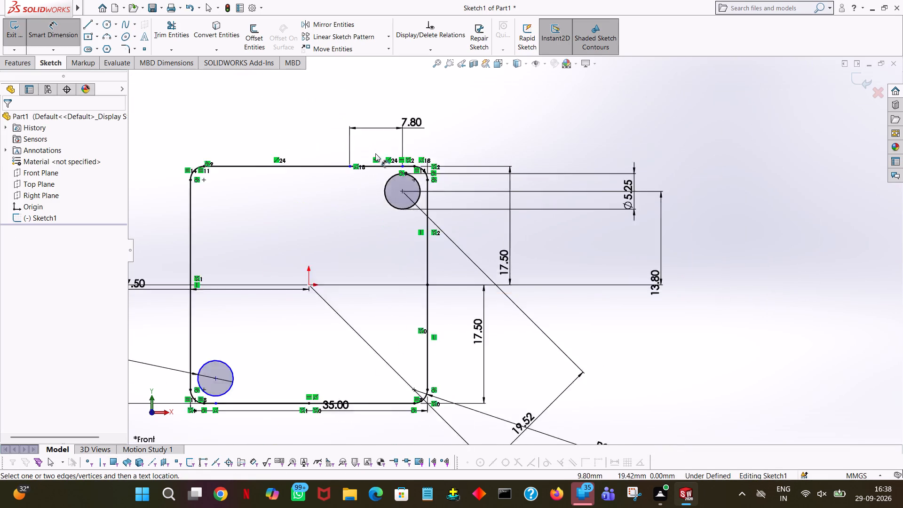
scroll(375, 153, "up", 1, "ctrl")
scroll(395, 160, "down", 5, "ctrl")
scroll(468, 203, "down", 1, "ctrl")
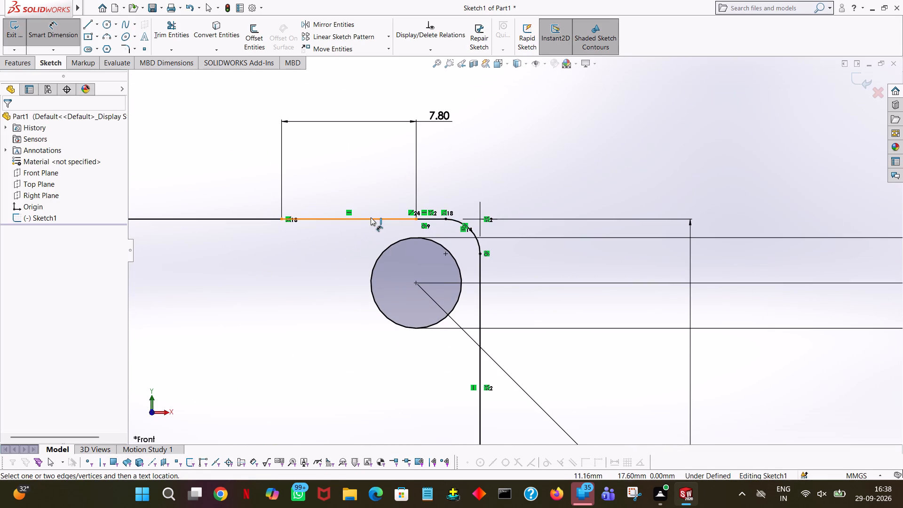
scroll(477, 241, "down", 6, "ctrl")
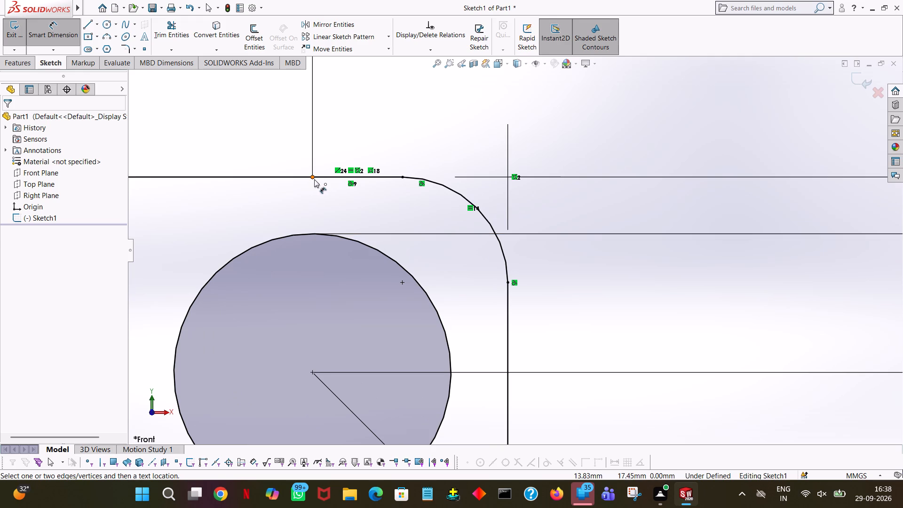
left_click(313, 178, "ctrl")
scroll(318, 331, "up", 1, "ctrl")
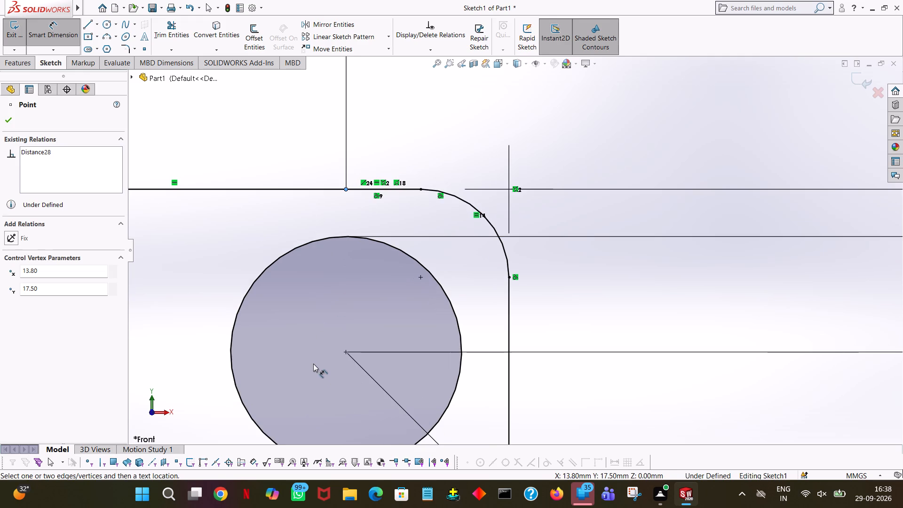
left_click(345, 352, "ctrl")
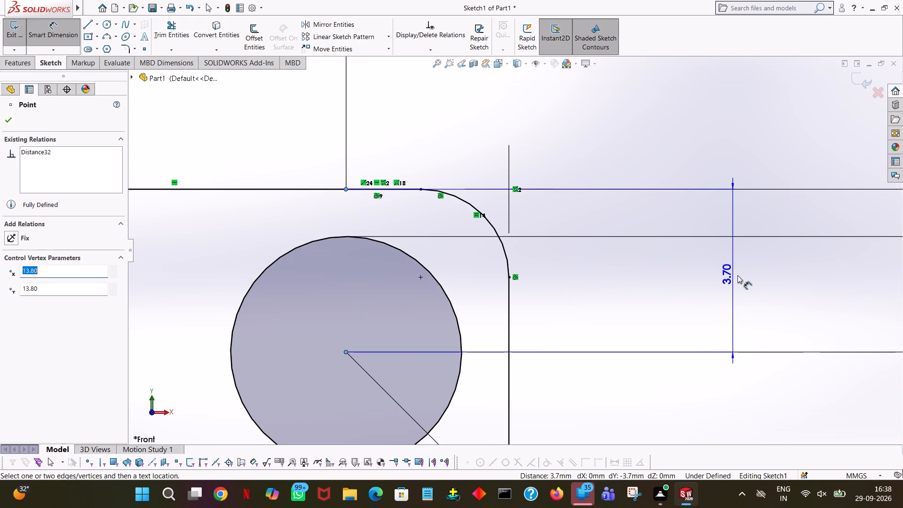
left_click(737, 276, "ctrl")
left_click(708, 291, "ctrl")
left_click(708, 291)
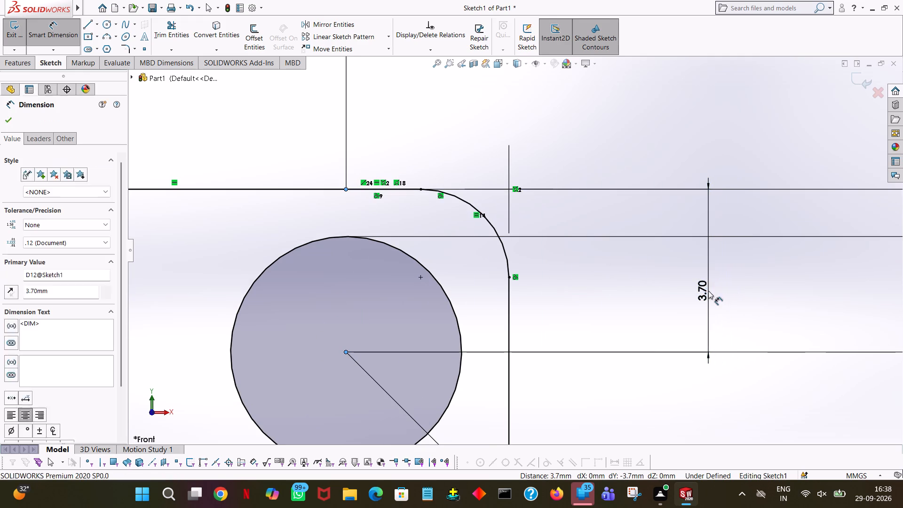
left_click(669, 278)
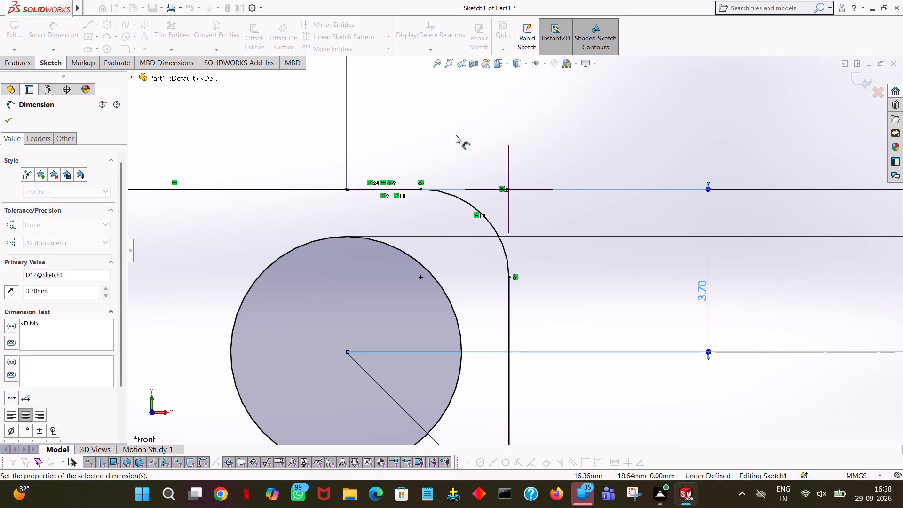
left_click(462, 124)
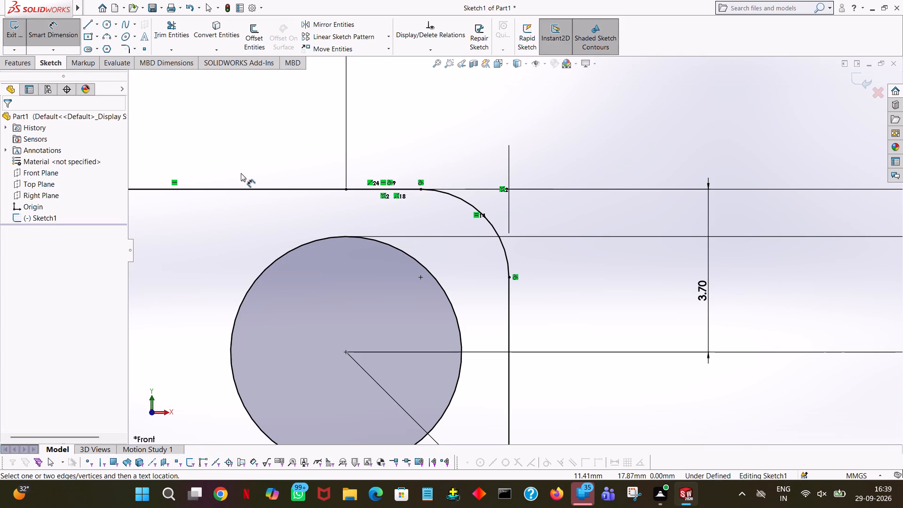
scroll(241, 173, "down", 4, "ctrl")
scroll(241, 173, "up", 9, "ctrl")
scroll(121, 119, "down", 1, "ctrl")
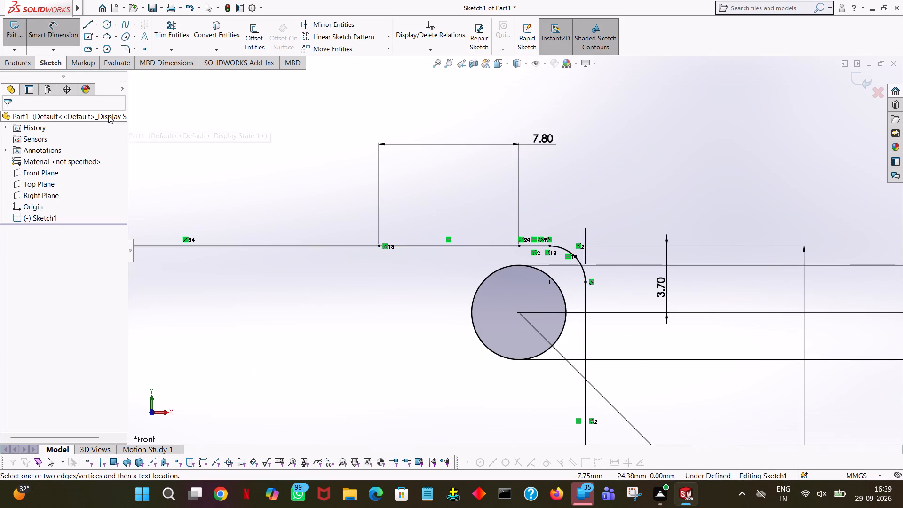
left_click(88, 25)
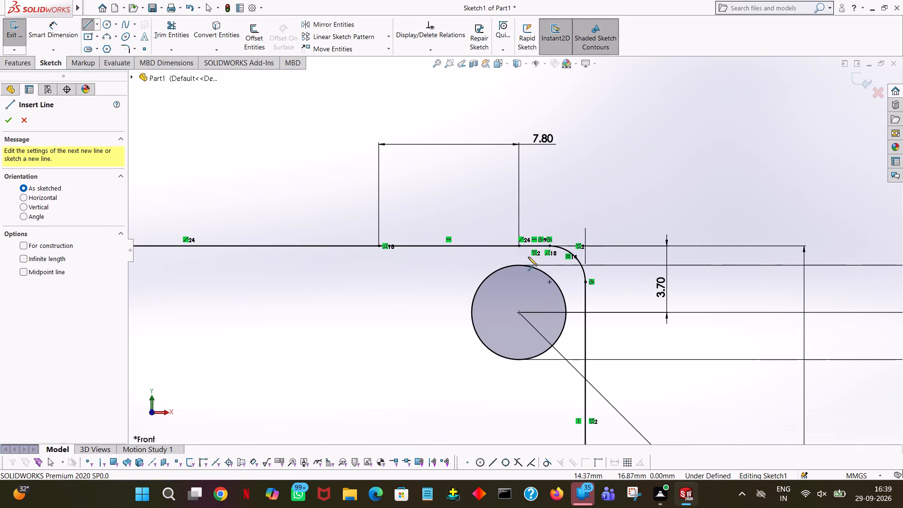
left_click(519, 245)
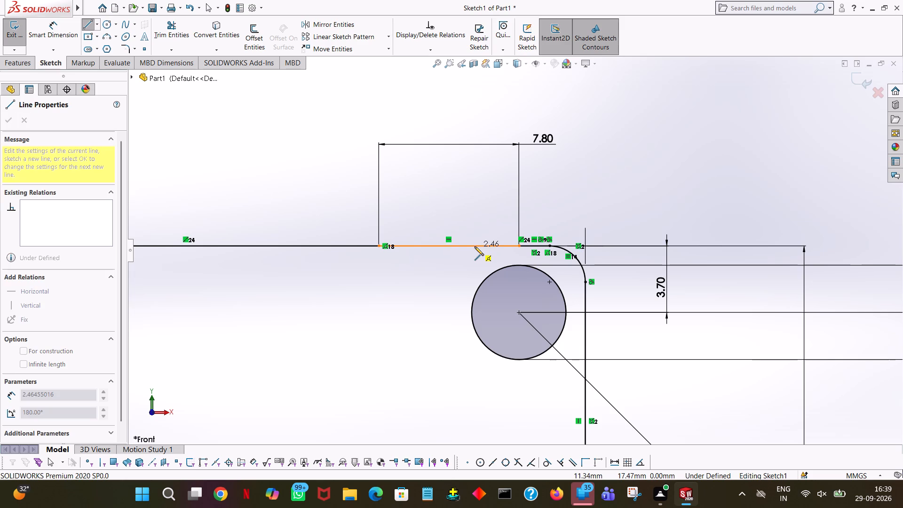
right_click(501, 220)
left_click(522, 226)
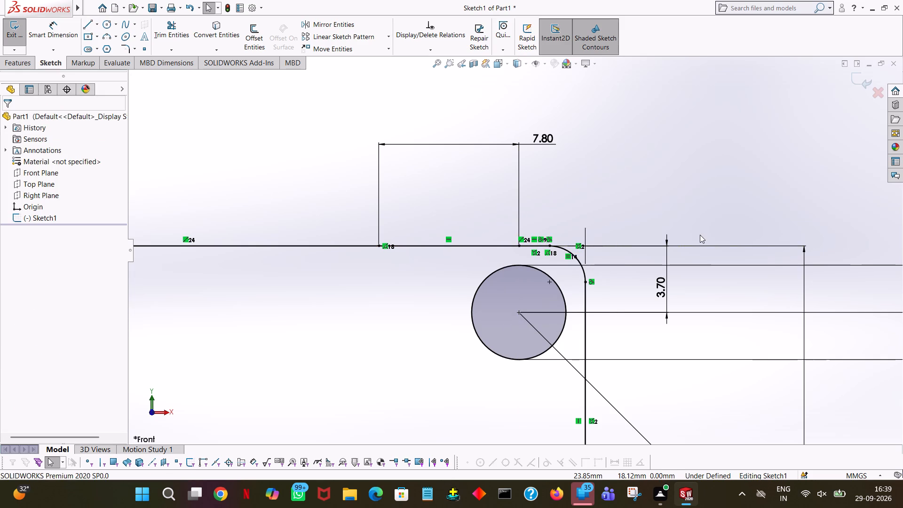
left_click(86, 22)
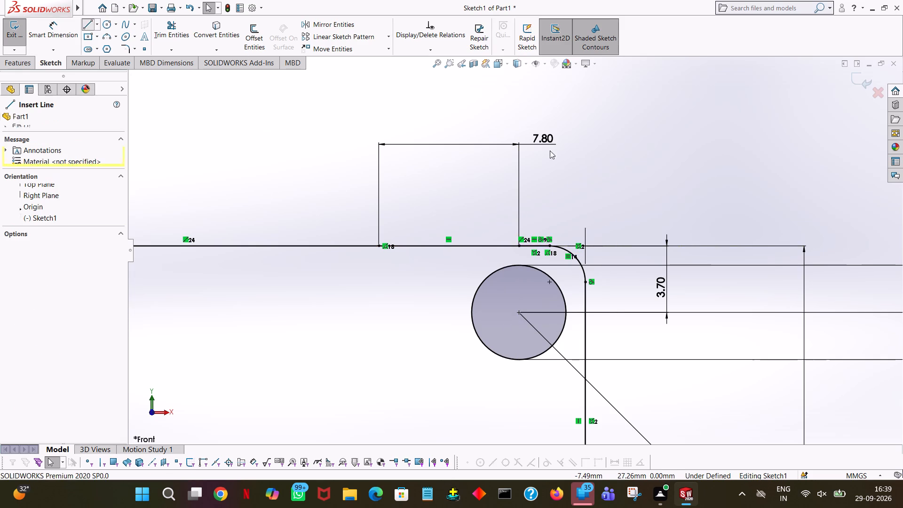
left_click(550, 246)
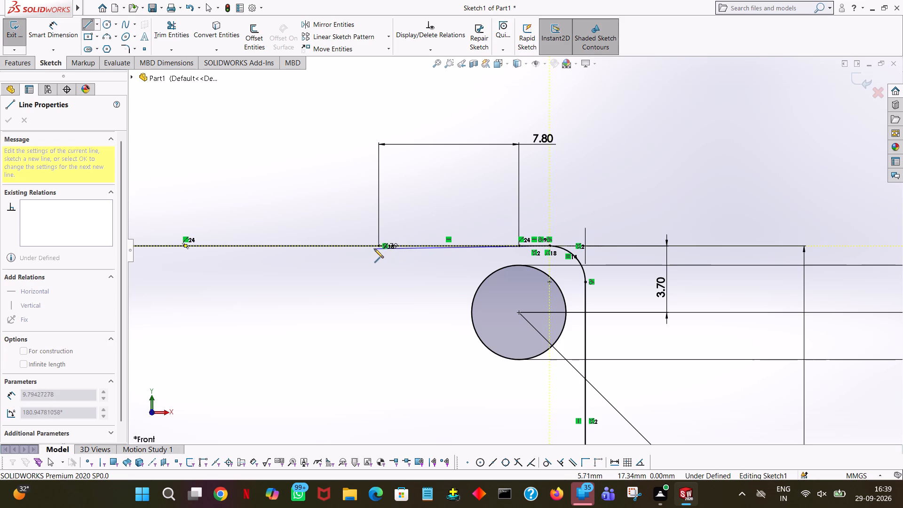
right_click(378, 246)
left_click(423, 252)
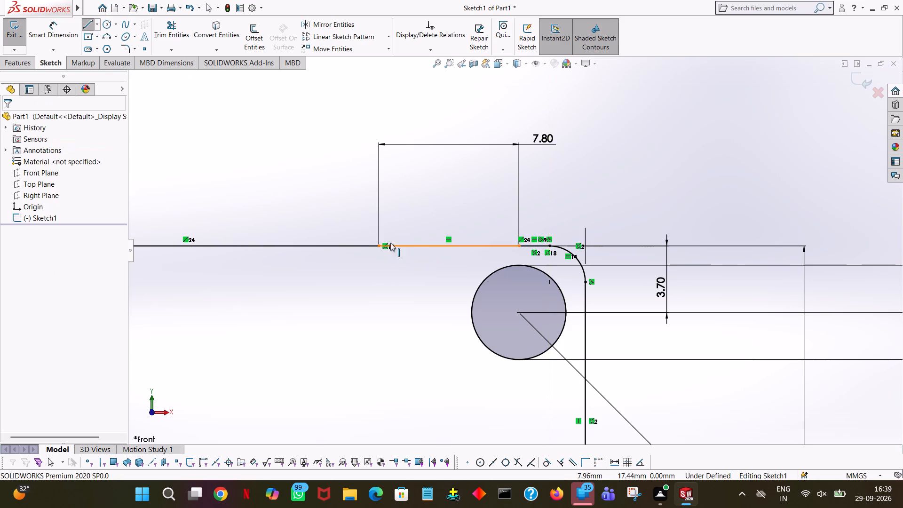
Sketch a 1 mm vertical line downward from the inner endpoint of the 7.80 mm top-edge segment.
left_click(86, 24)
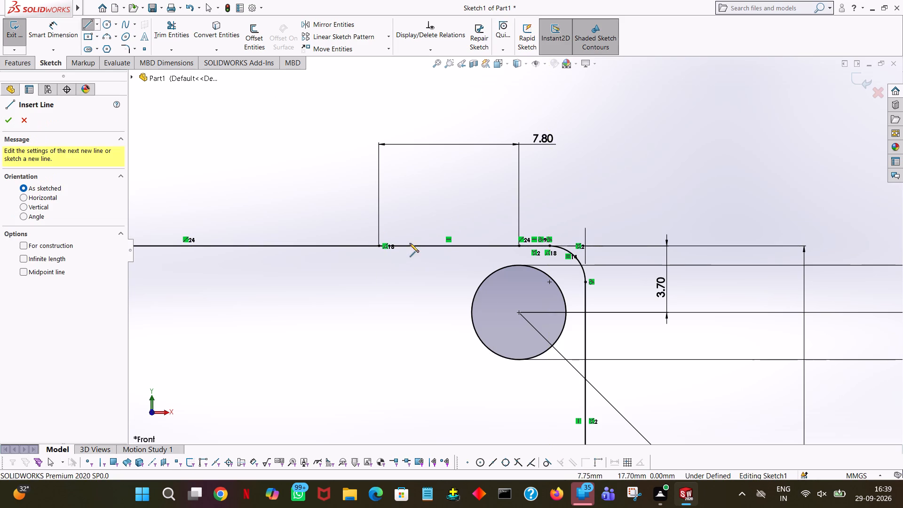
left_click(380, 245)
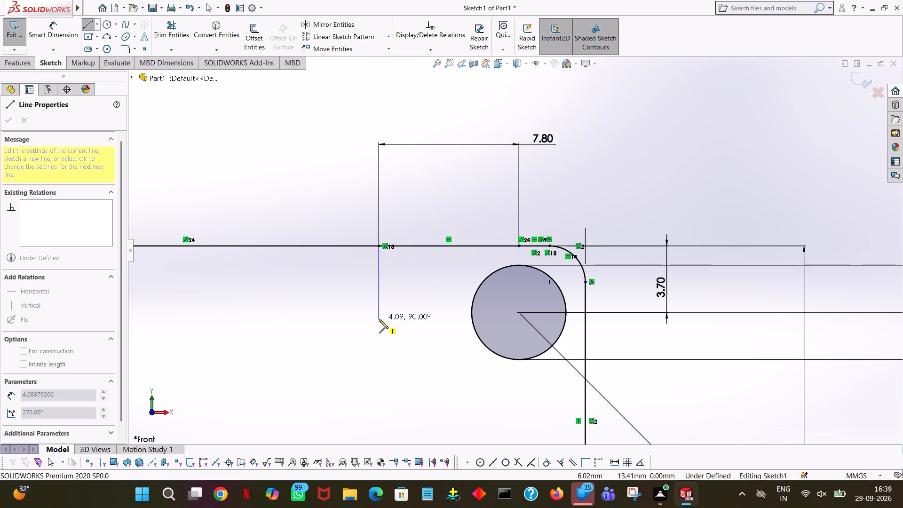
left_click(379, 319)
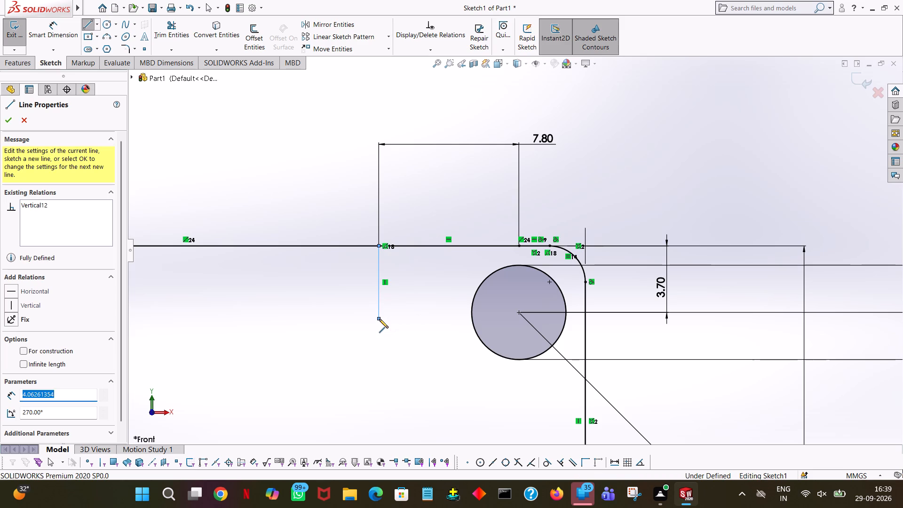
key("1")
key("Return")
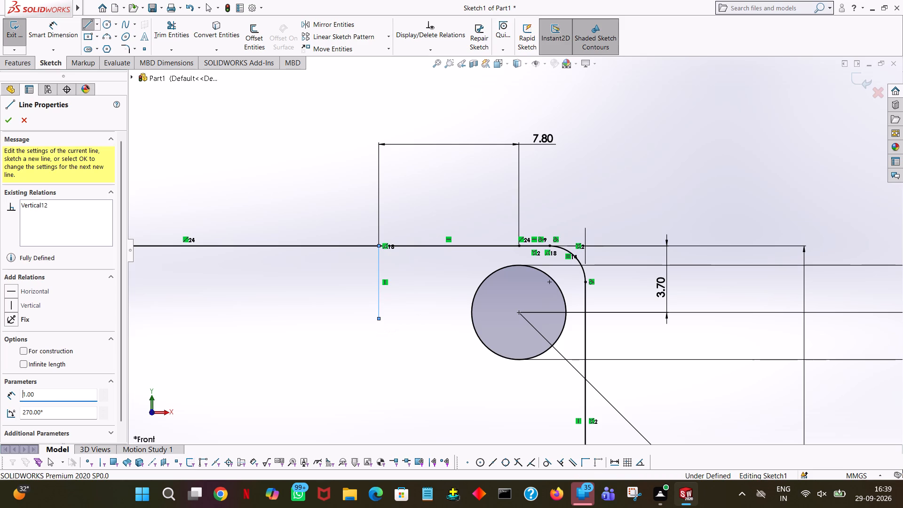
right_click(379, 319)
left_click(401, 326)
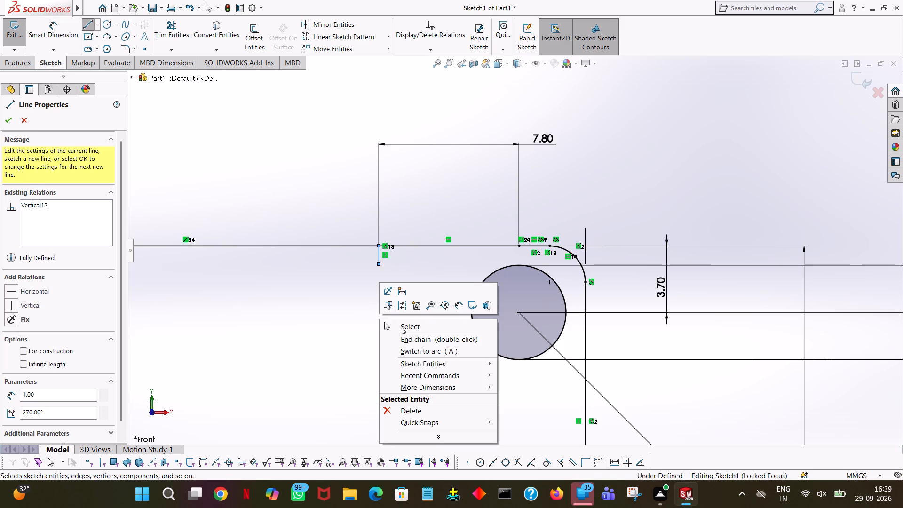
Sketch a circle of 1 mm radius centred on the short vertical line's lower end, touching the top edge.
left_click(108, 24)
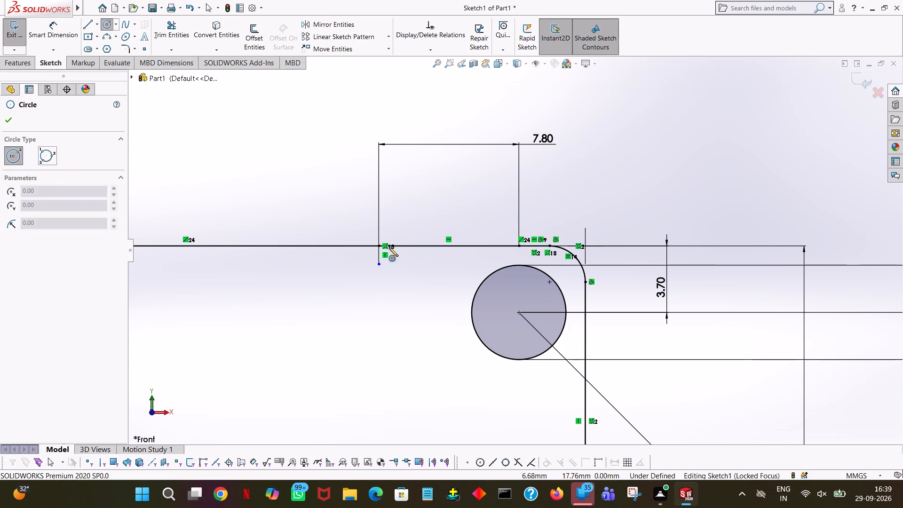
left_click(377, 266)
left_click(378, 247)
right_click(378, 247)
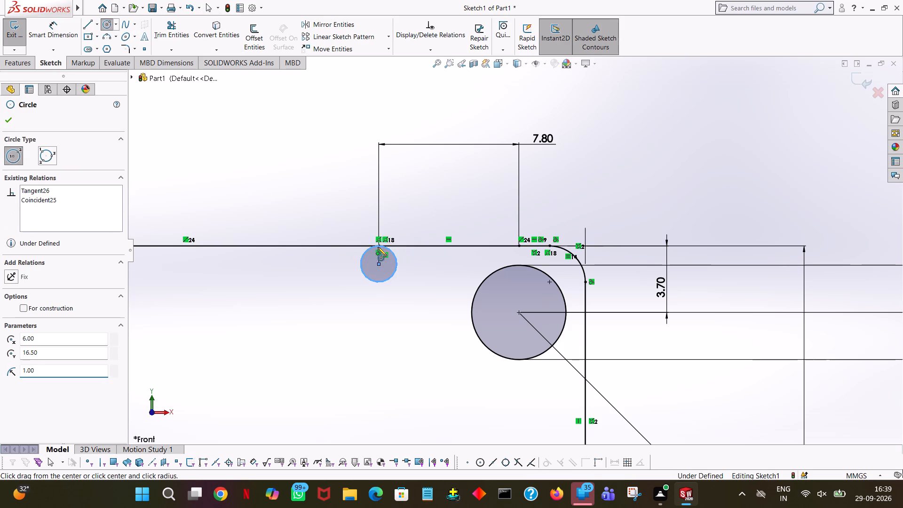
left_click(396, 250)
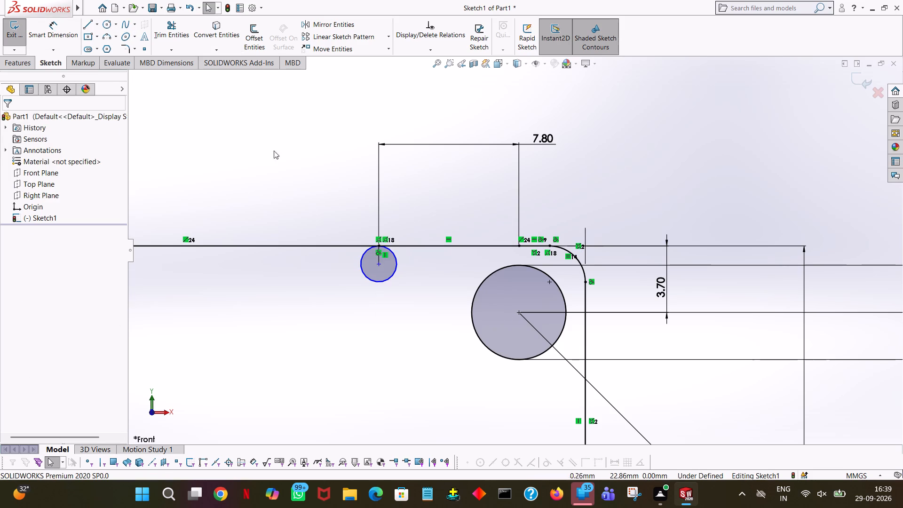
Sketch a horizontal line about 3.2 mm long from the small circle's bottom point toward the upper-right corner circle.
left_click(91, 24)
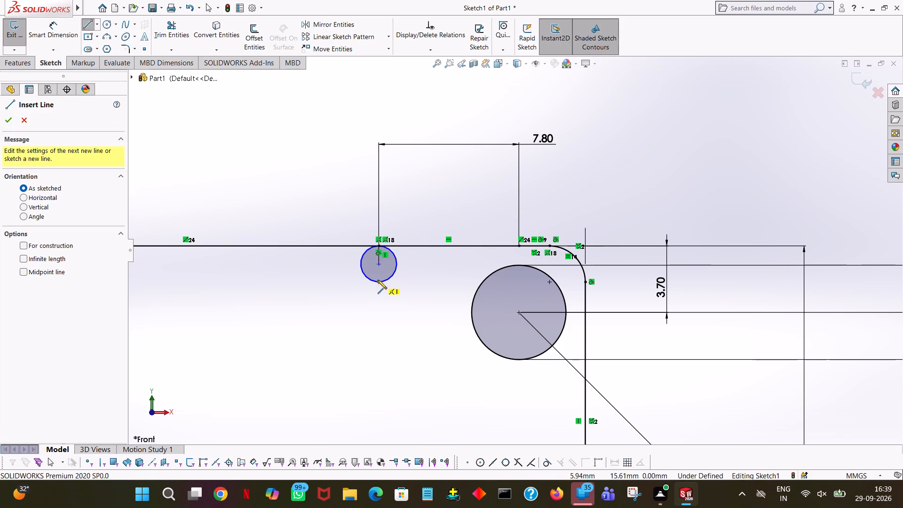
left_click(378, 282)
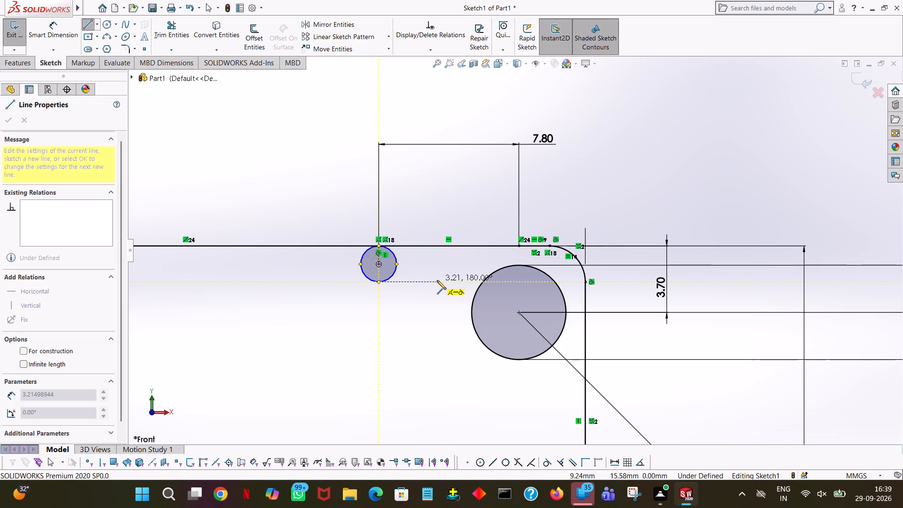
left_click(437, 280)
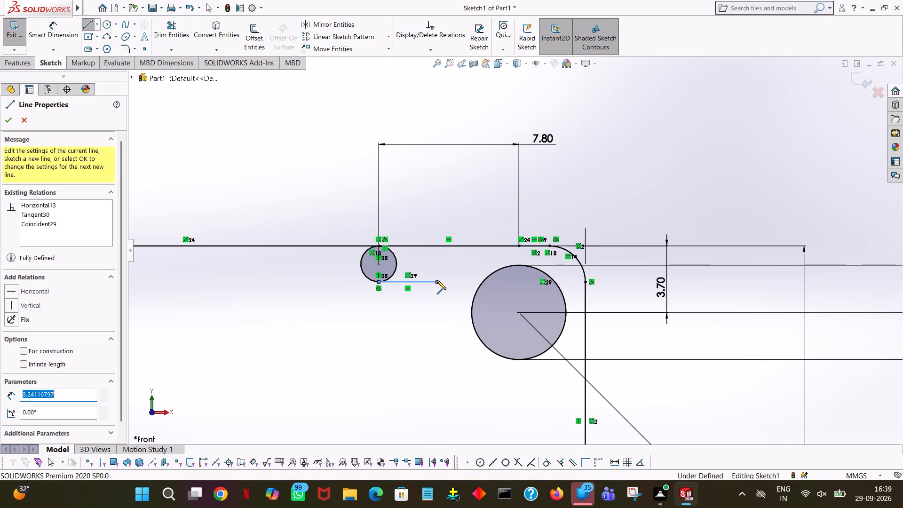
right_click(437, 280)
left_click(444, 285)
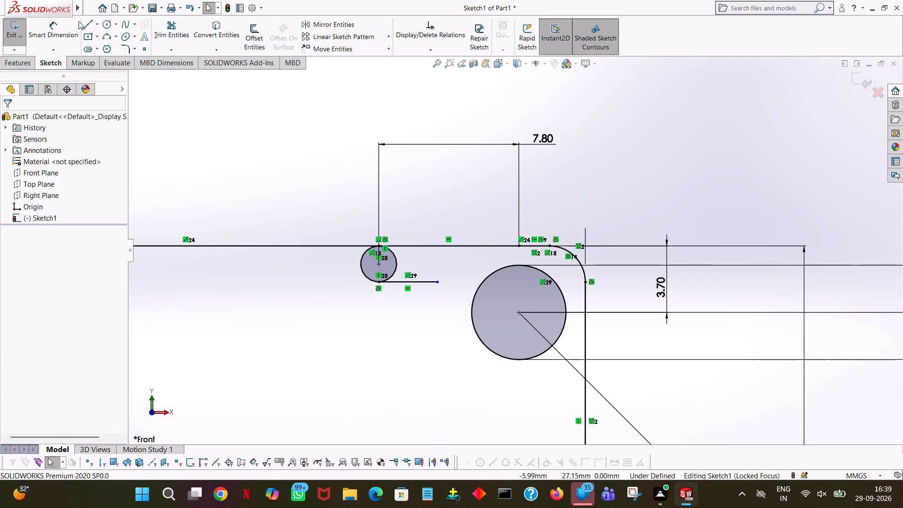
Sketch a 3.7 mm horizontal line from the upper-right corner circle's centre toward the small circle.
left_click(90, 23)
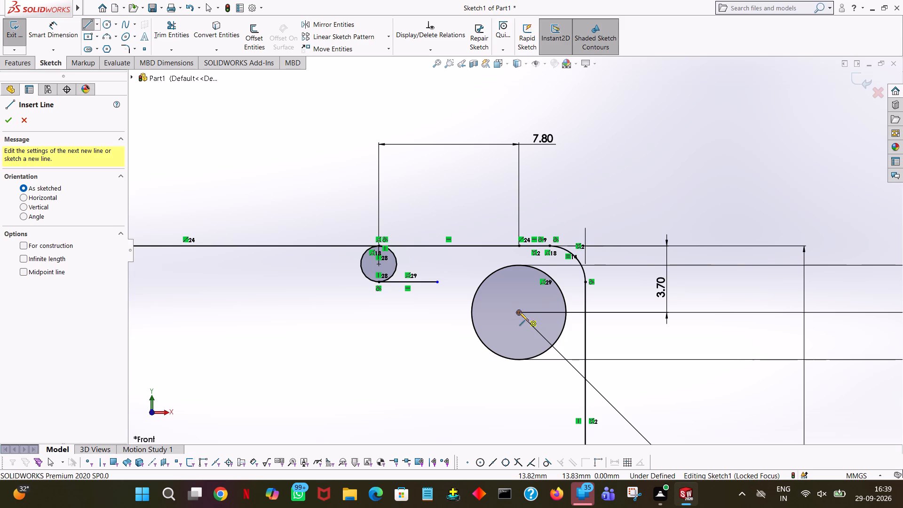
left_click(519, 312)
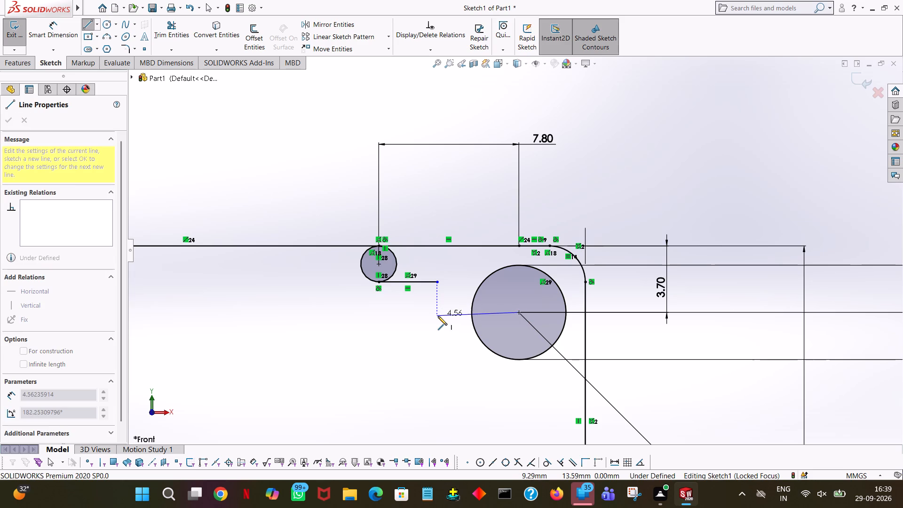
left_click(437, 314)
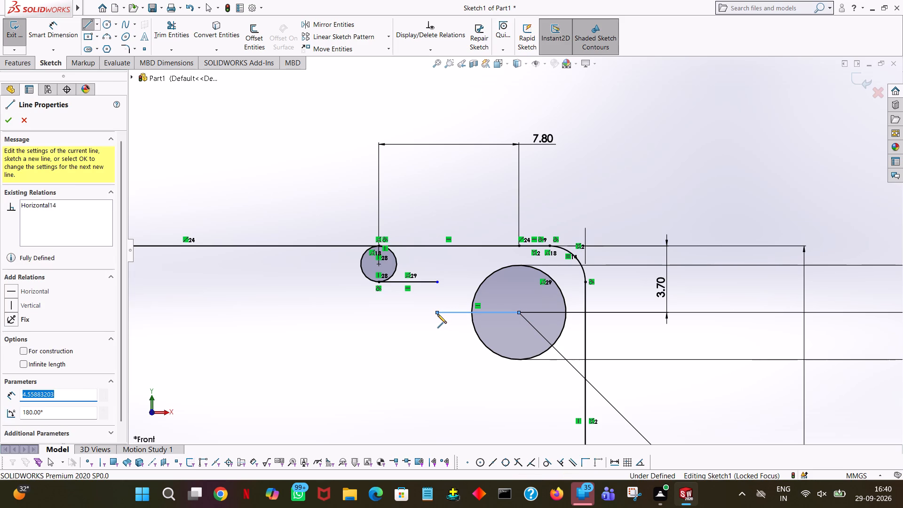
type("3.")
key("7")
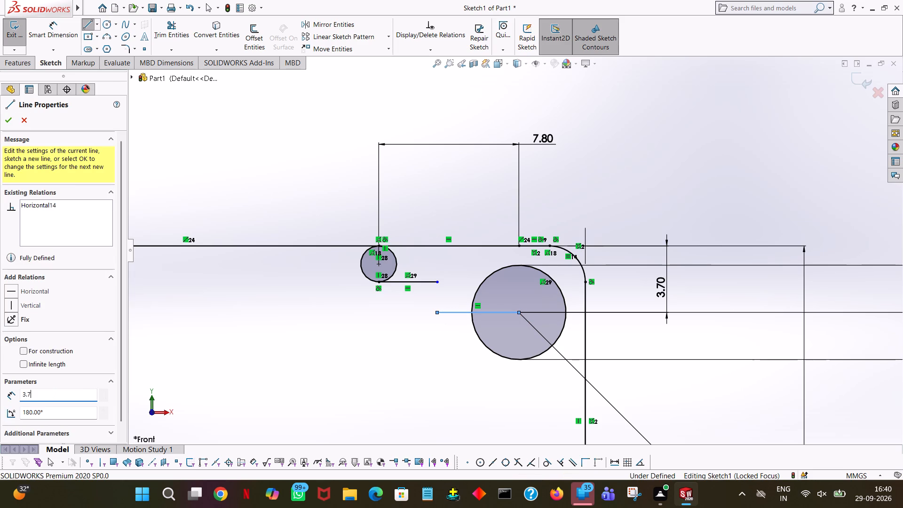
key("Return")
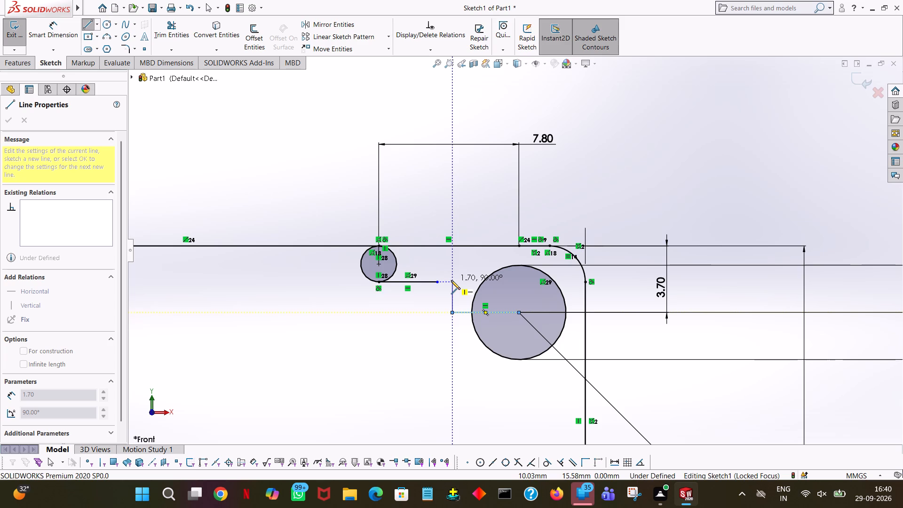
Continue with a 2.1 mm vertical line upward from the free end of the 3.7 mm line and end the chain.
left_click(451, 280)
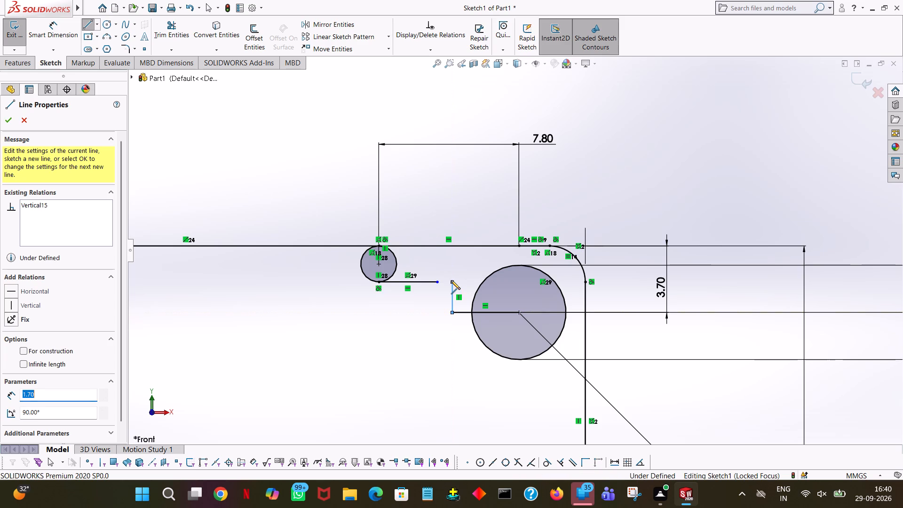
type("4.2/2")
key("Return")
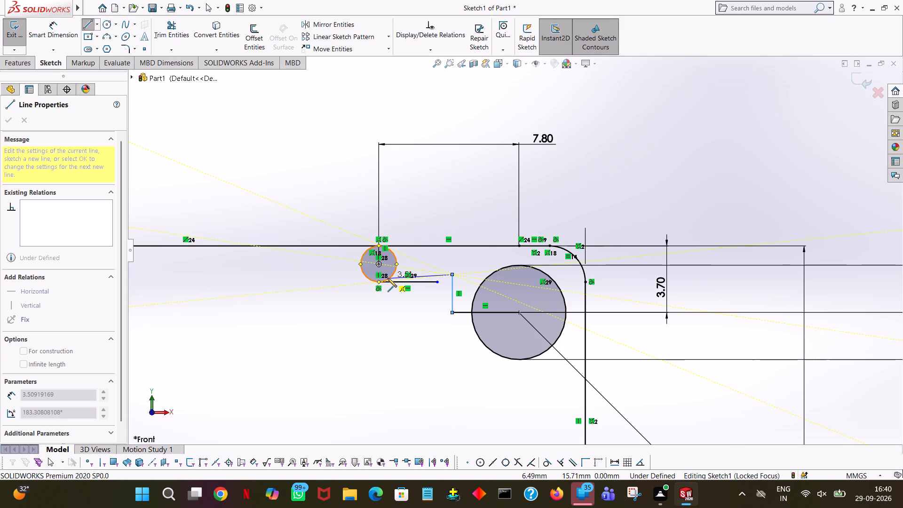
scroll(388, 278, "down", 4, "ctrl")
scroll(388, 278, "up", 1, "ctrl")
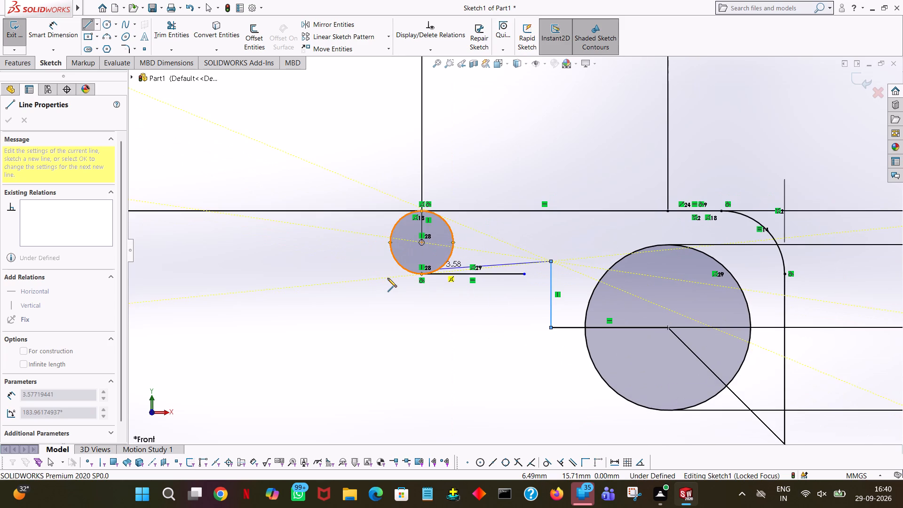
right_click(562, 252)
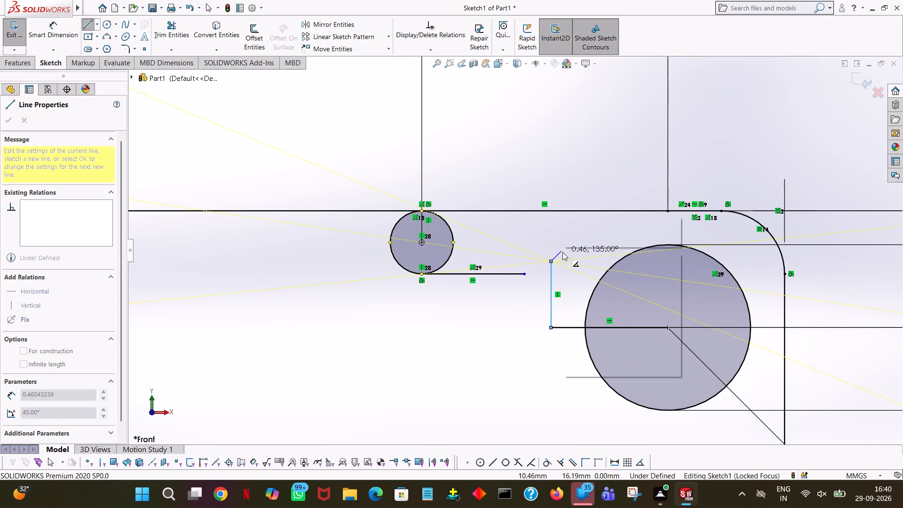
left_click(581, 257)
left_click(549, 296)
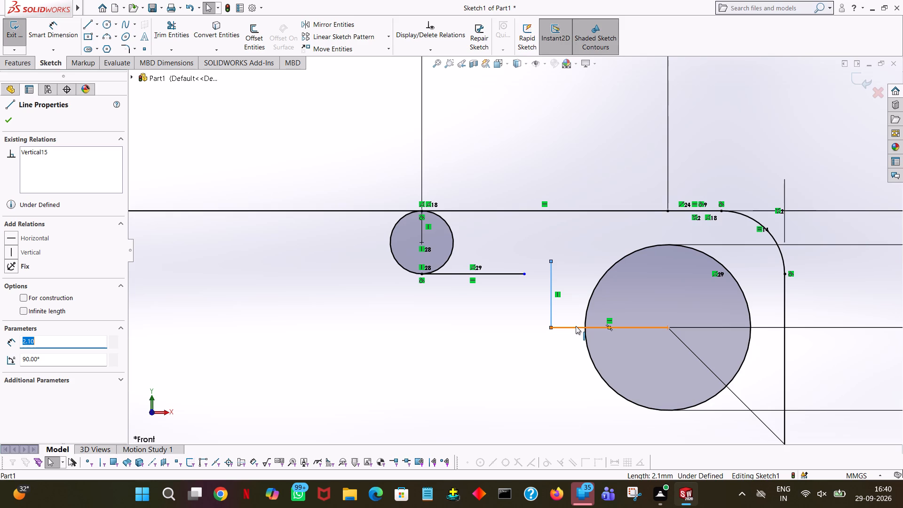
left_click(663, 327)
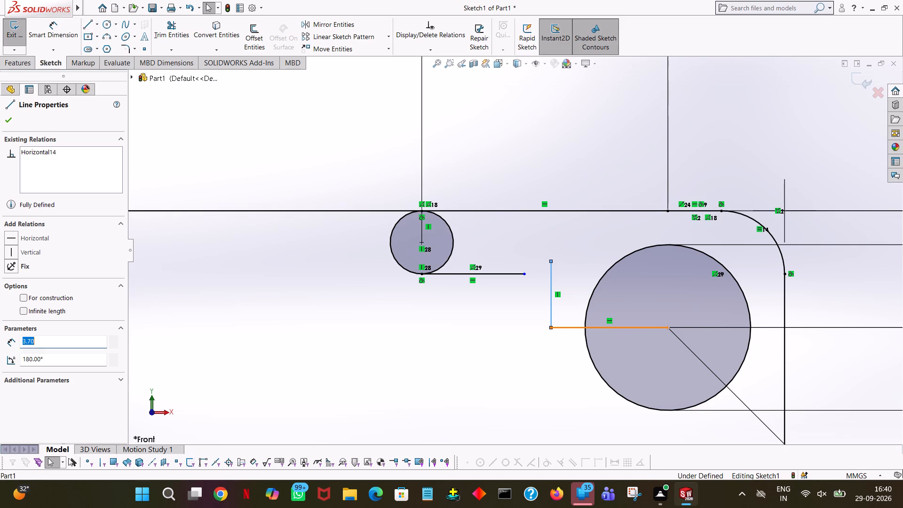
left_click(479, 357)
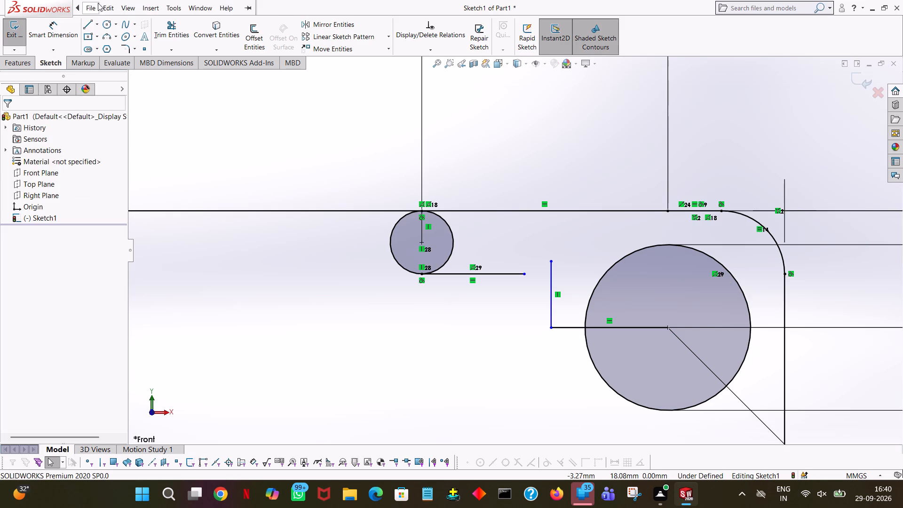
left_click(328, 87)
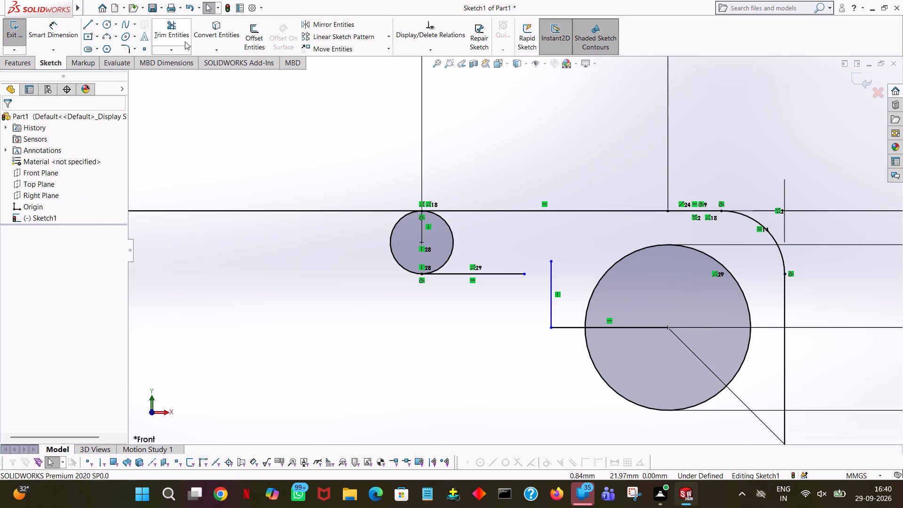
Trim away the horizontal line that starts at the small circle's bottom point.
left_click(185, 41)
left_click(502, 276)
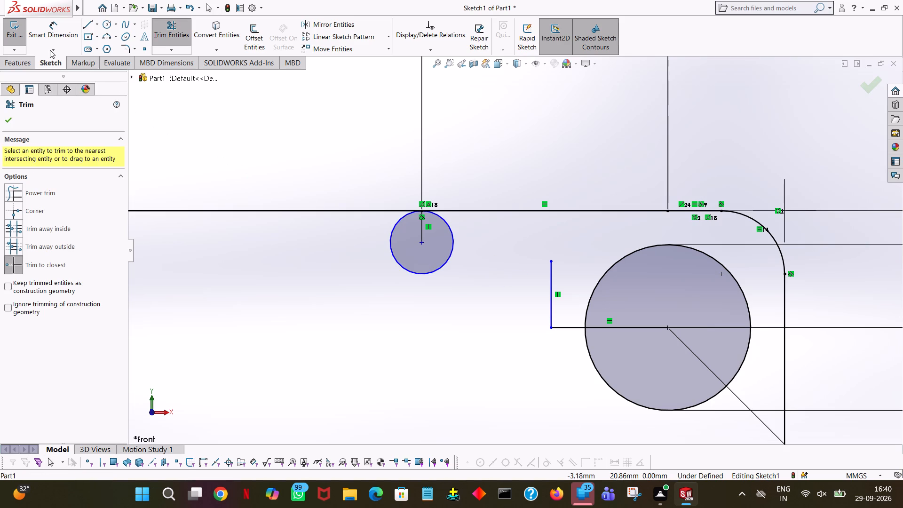
Sketch a horizontal line about 4.1 mm long from the small circle's bottom point to the short vertical line and end the chain.
left_click(88, 25)
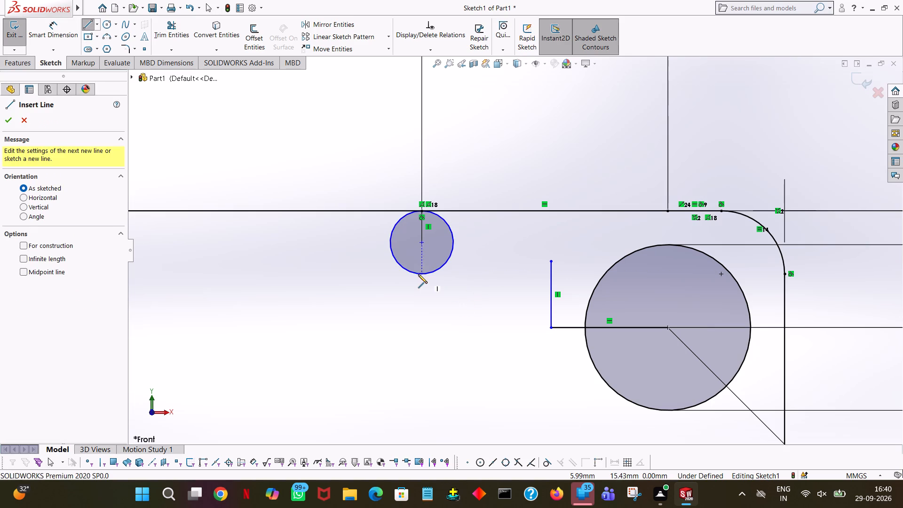
left_click(420, 274)
left_click(551, 273)
right_click(551, 273)
left_click(581, 279)
Trim away the vertical line's overshoot above the new horizontal line and the 3.7 mm horizontal line to the large circle's centre.
left_click(182, 30)
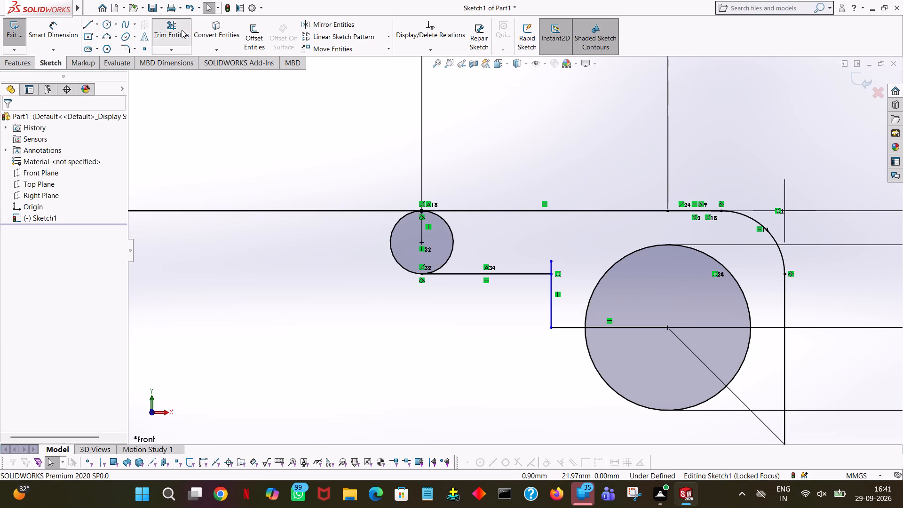
left_click(550, 266)
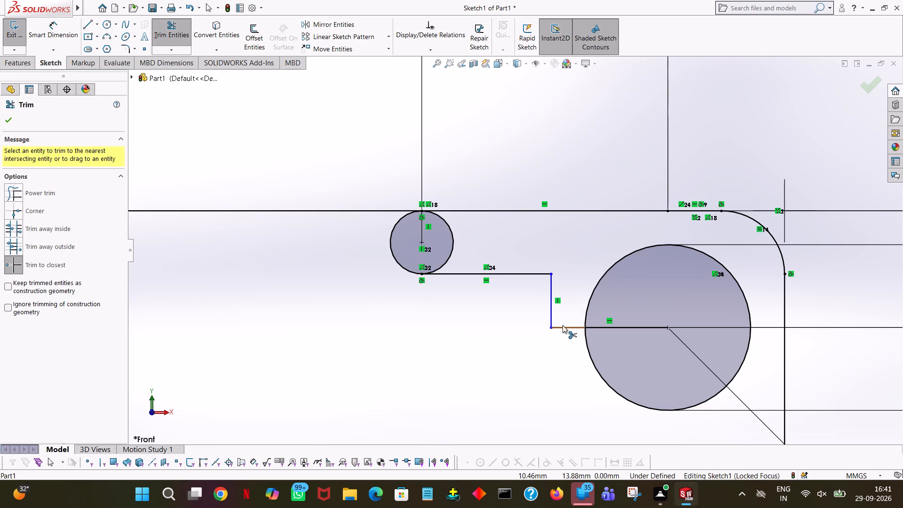
left_click(562, 325)
left_click(624, 329)
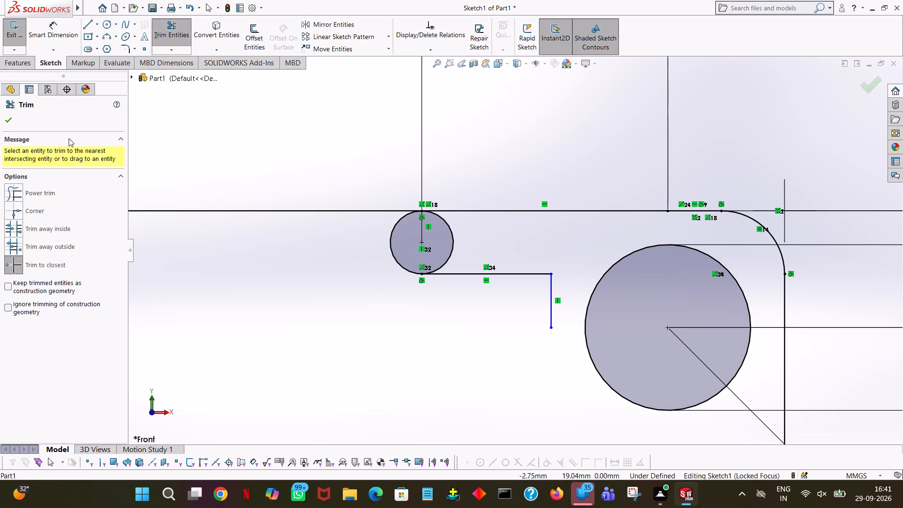
left_click(3, 123)
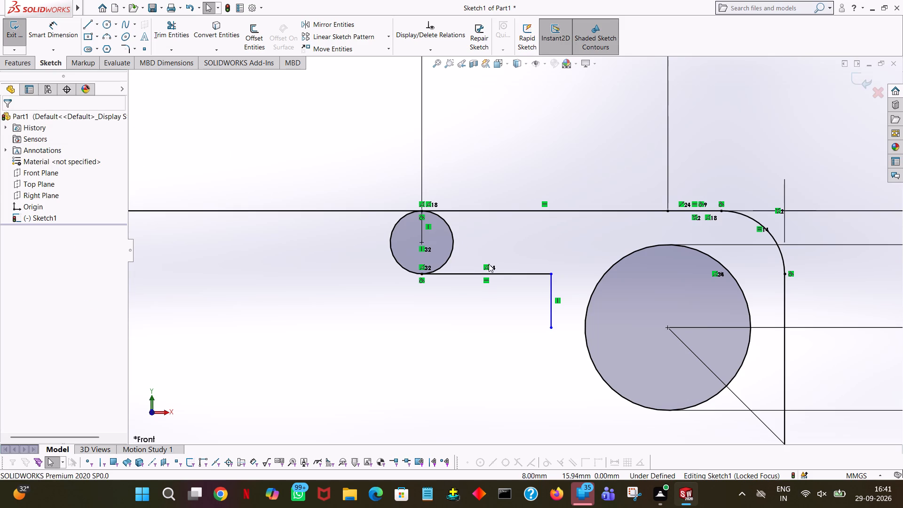
Set the length of the short vertical line at the lip's end to 4.2 mm.
left_click(551, 297)
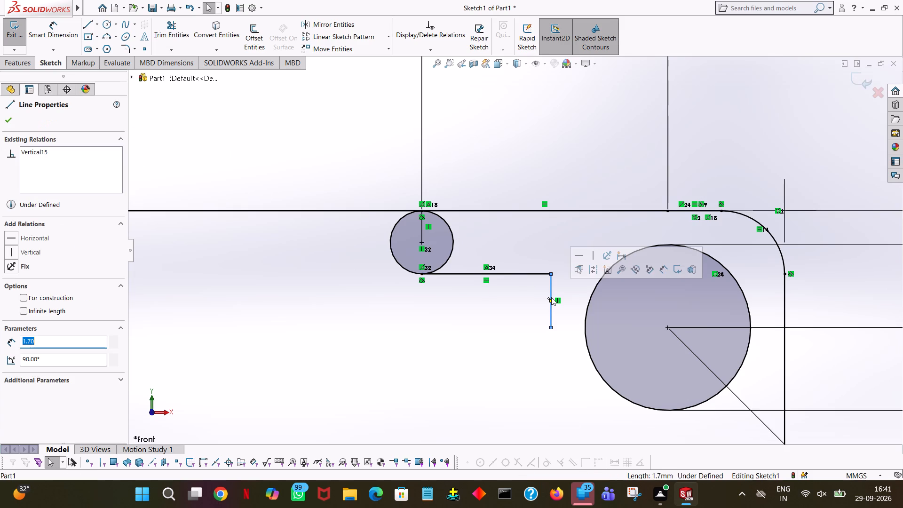
key("4")
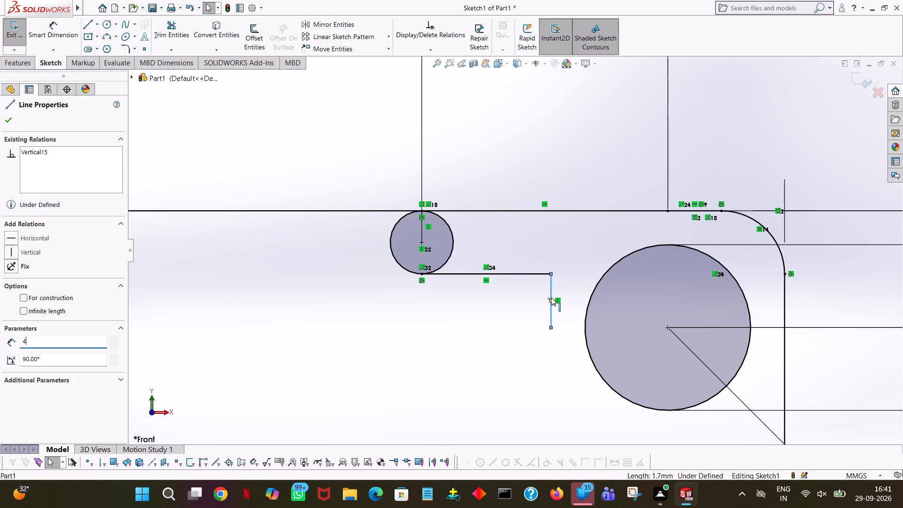
key("period")
key("2")
key("Return")
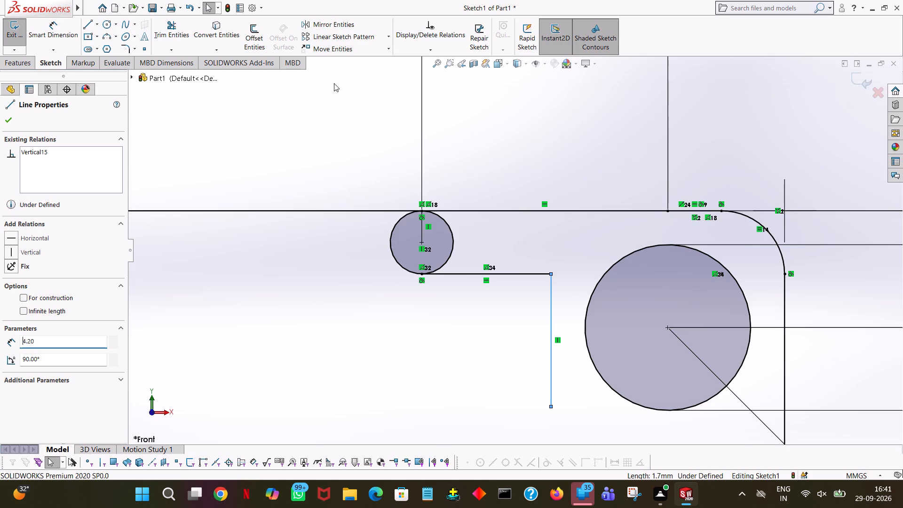
Trim away the half of the small circle facing the lip, leaving a semicircular arc.
left_click(177, 33)
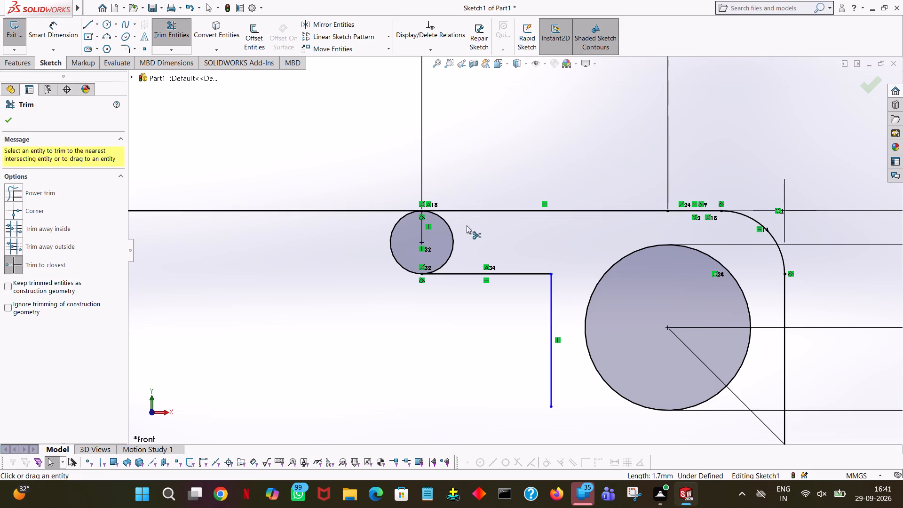
left_click(455, 247)
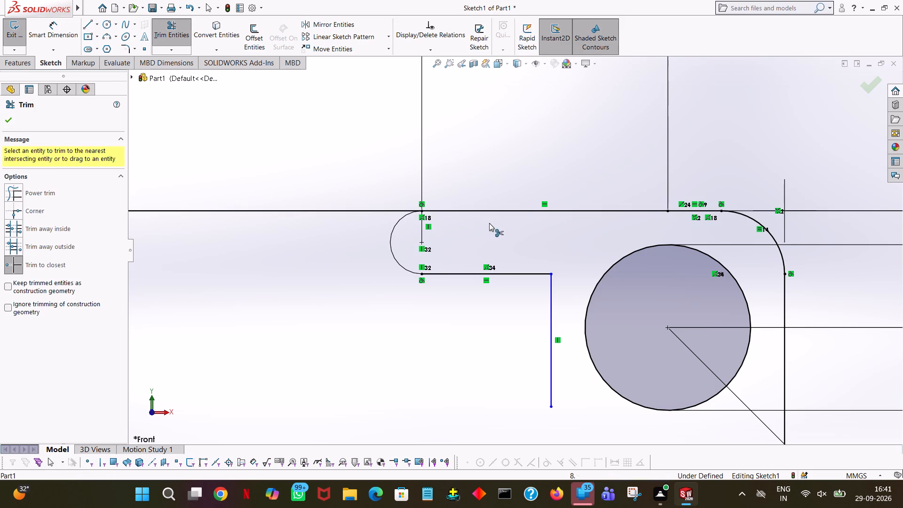
left_click(8, 123)
Add the semicircular arc's radius as a driven dimension.
left_click(63, 31)
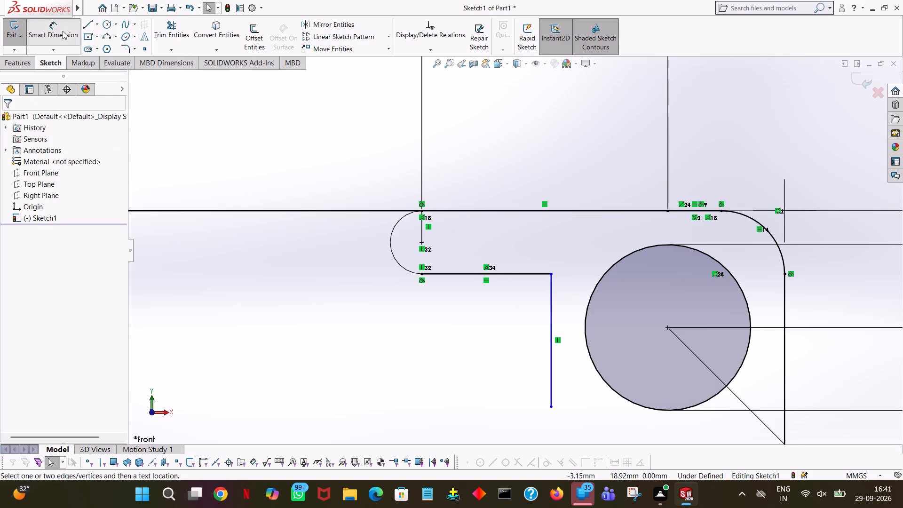
left_click(391, 235)
left_click(380, 137)
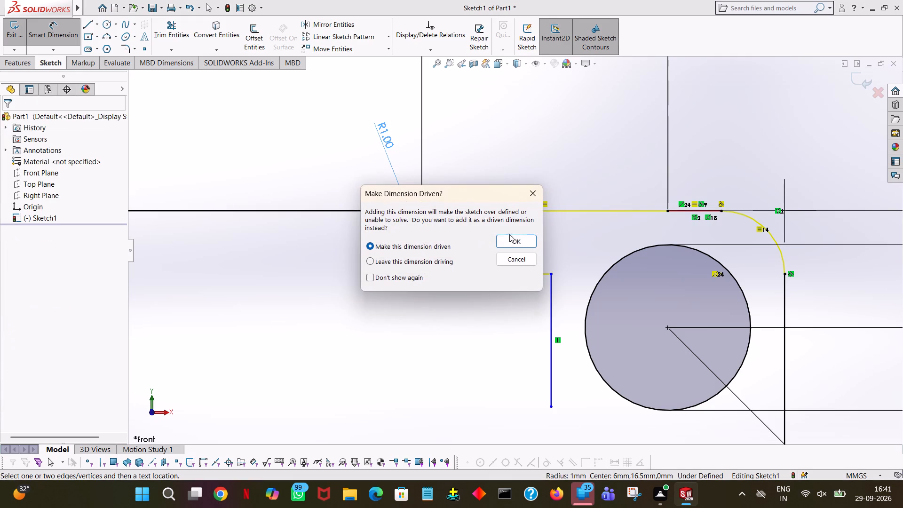
left_click(520, 240)
left_click(805, 128)
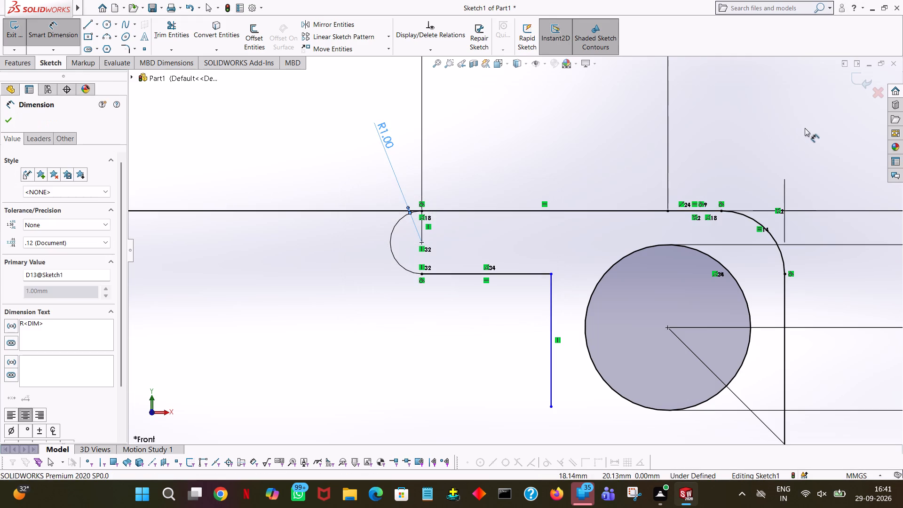
Dimension the length of the lip's vertical line at 4.20 mm.
left_click(552, 350)
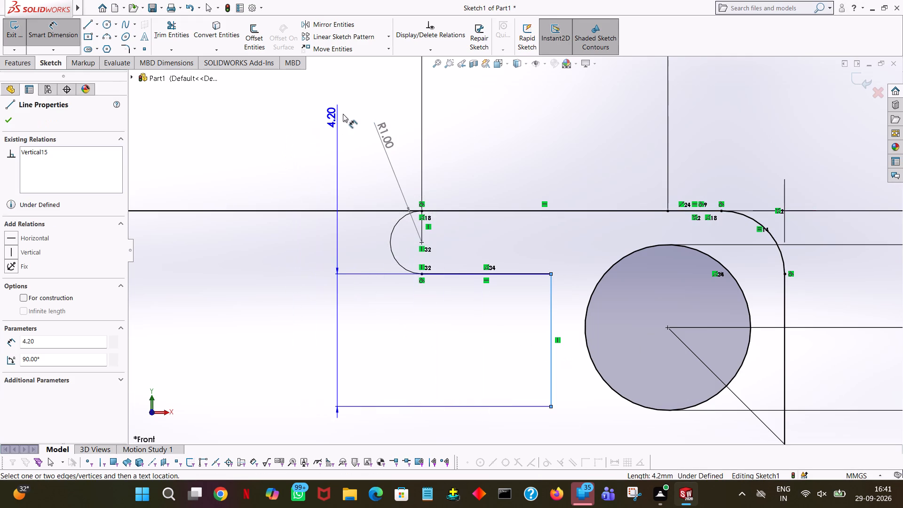
left_click(343, 114)
left_click(303, 102)
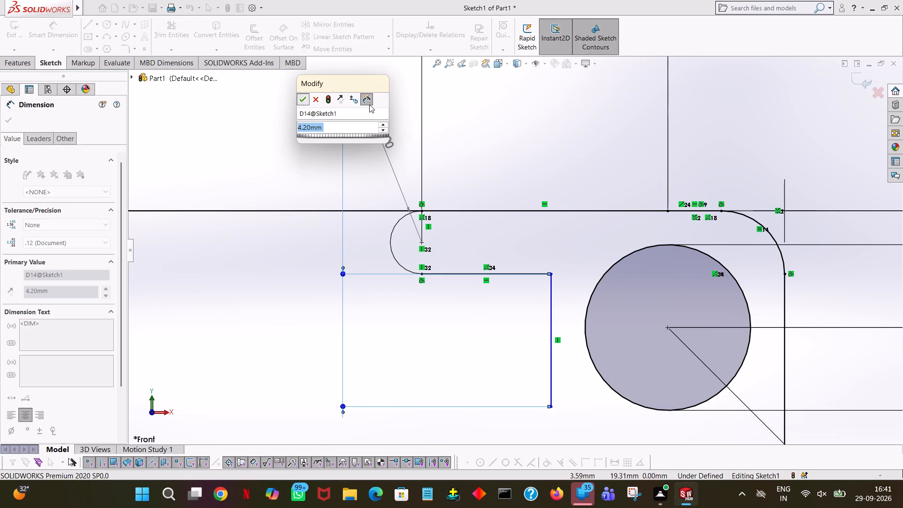
left_click(619, 127)
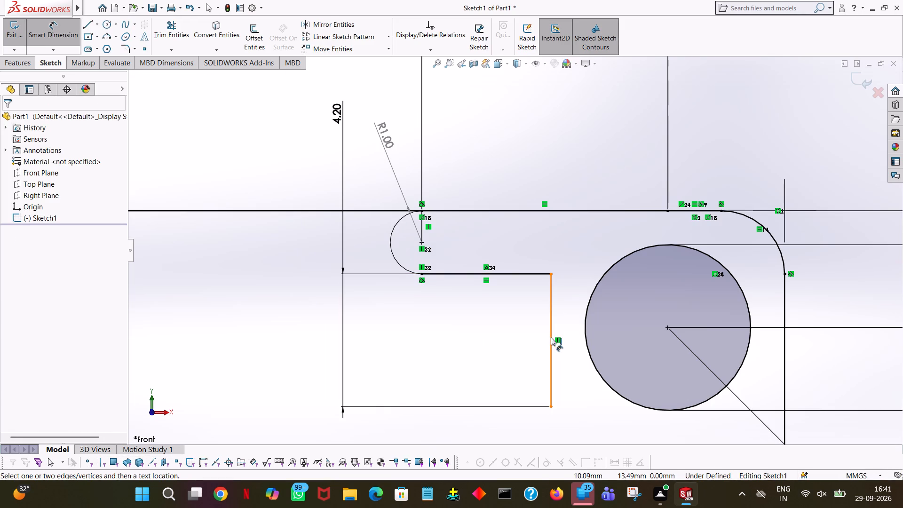
Dimension the horizontal distance between the lip's vertical line and the corner circle's centre at 3.70 mm.
left_click(551, 337)
left_click(666, 326)
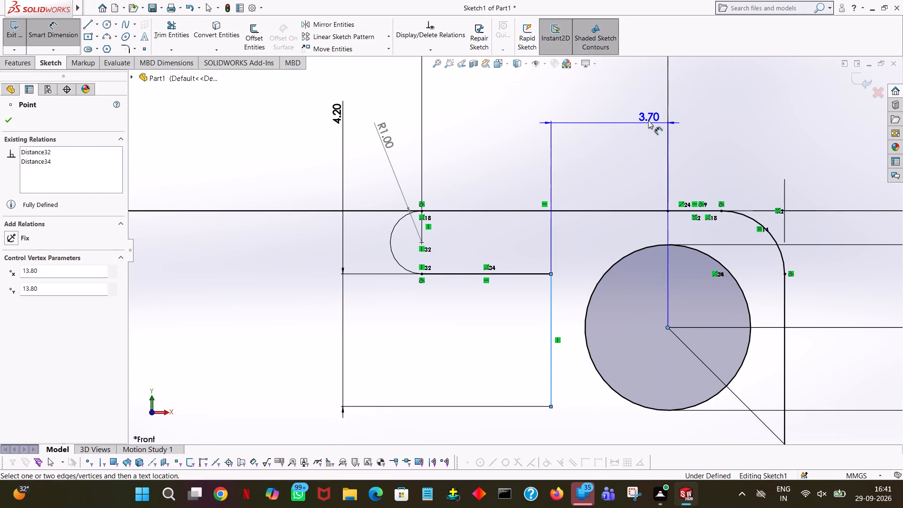
left_click(648, 120)
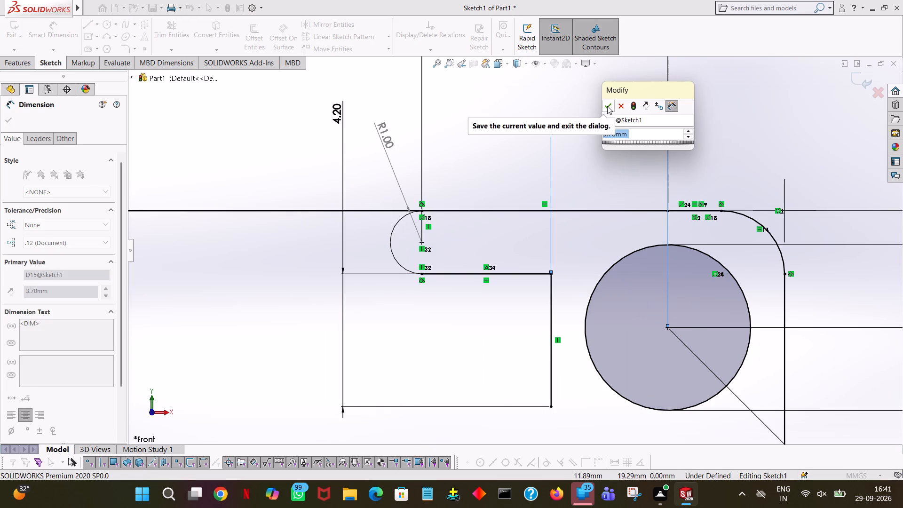
left_click(607, 106)
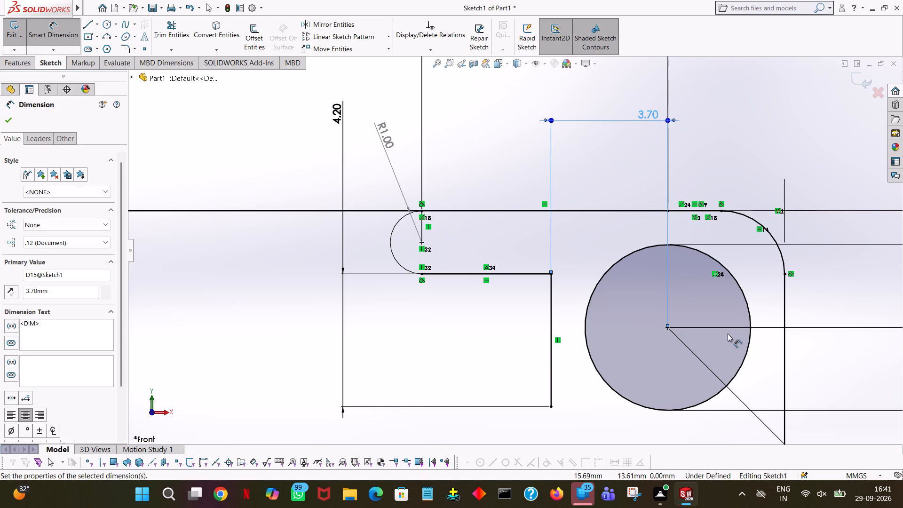
Sketch a 9.5 mm vertical line downward from the lower end of the upper-right corner arc, along the profile's outer edge.
scroll(726, 335, "down", 3, "ctrl")
scroll(726, 335, "up", 9, "ctrl")
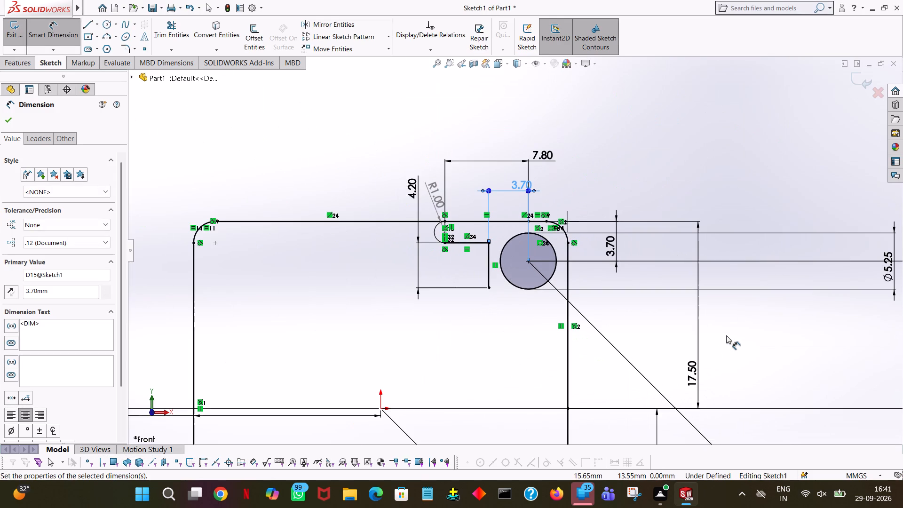
scroll(726, 335, "down", 2, "ctrl")
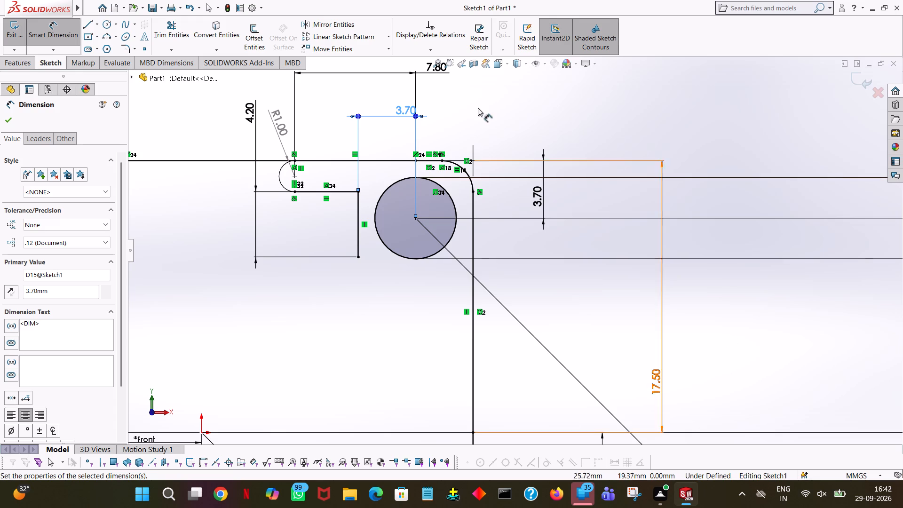
left_click(89, 22)
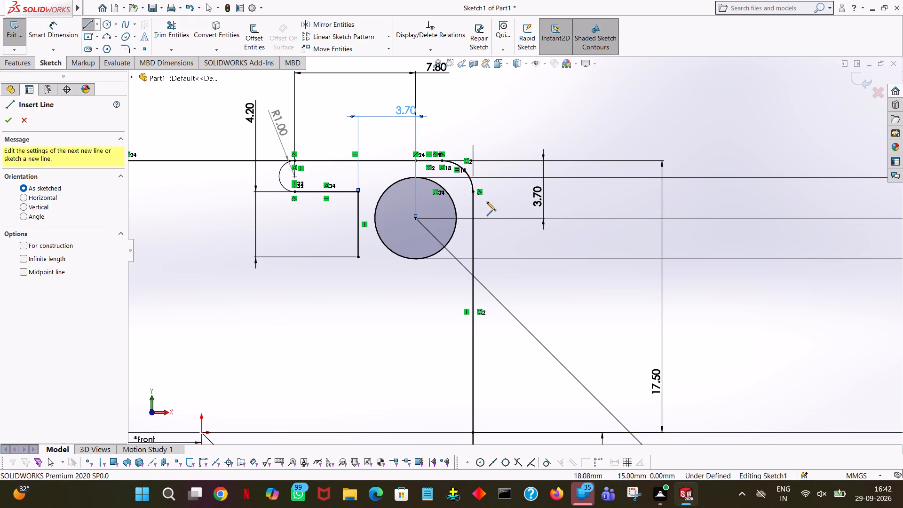
left_click(472, 190)
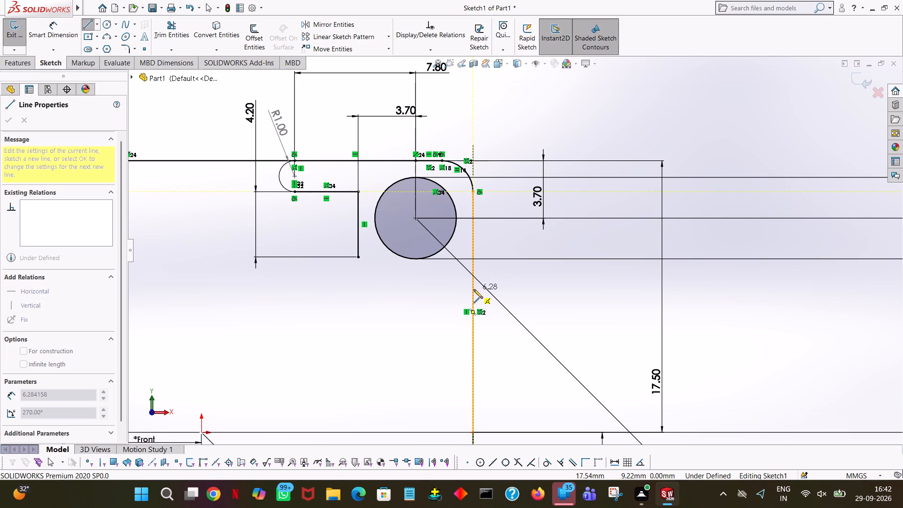
left_click(474, 289)
key("9")
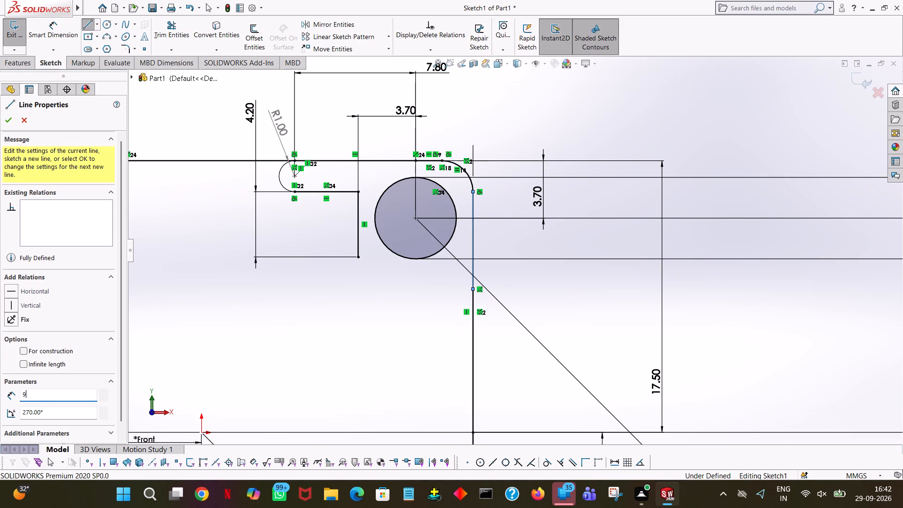
type(".5")
key("Return")
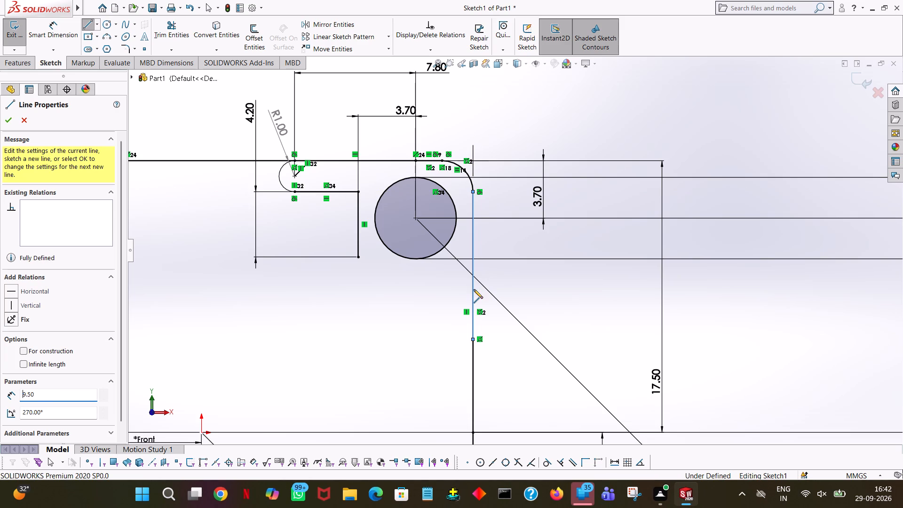
Sketch a horizontal line inward from the lower end of the 9.5 mm line and set its length to 1 mm.
left_click(447, 339)
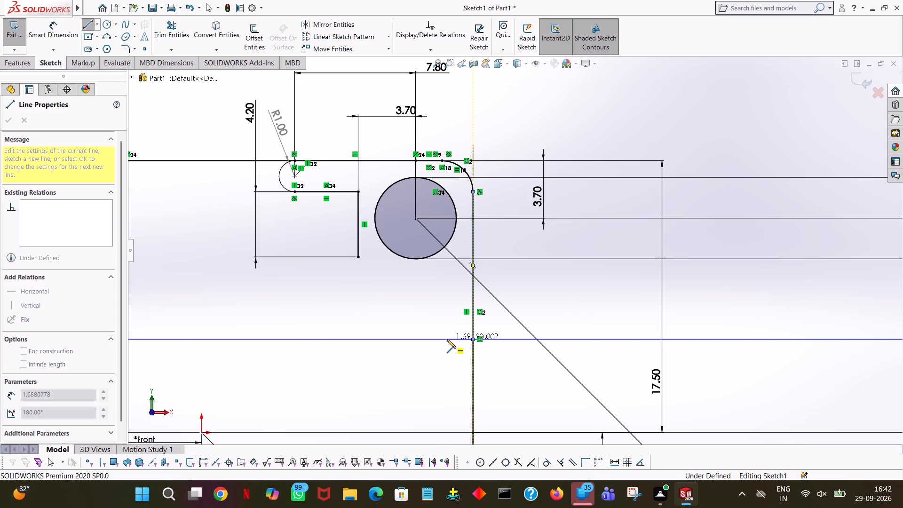
right_click(447, 338)
left_click(469, 342)
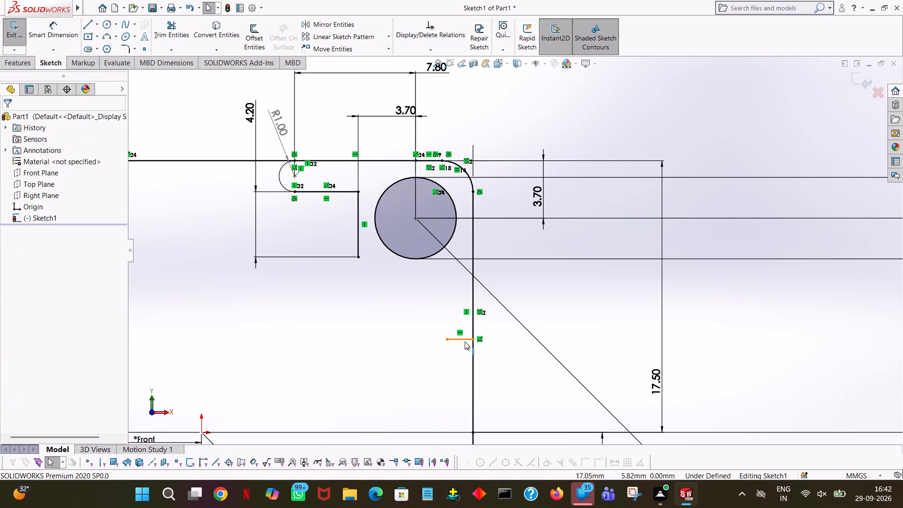
left_click(464, 341)
key("1")
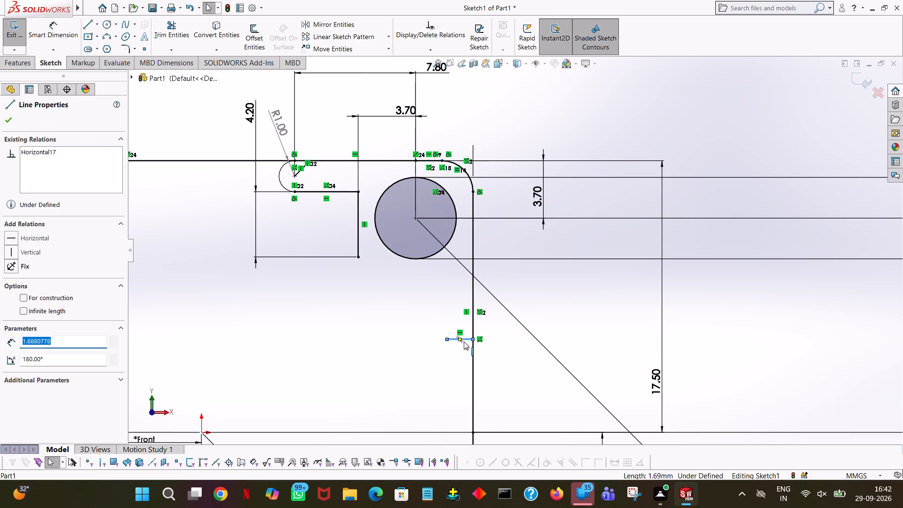
key("Return")
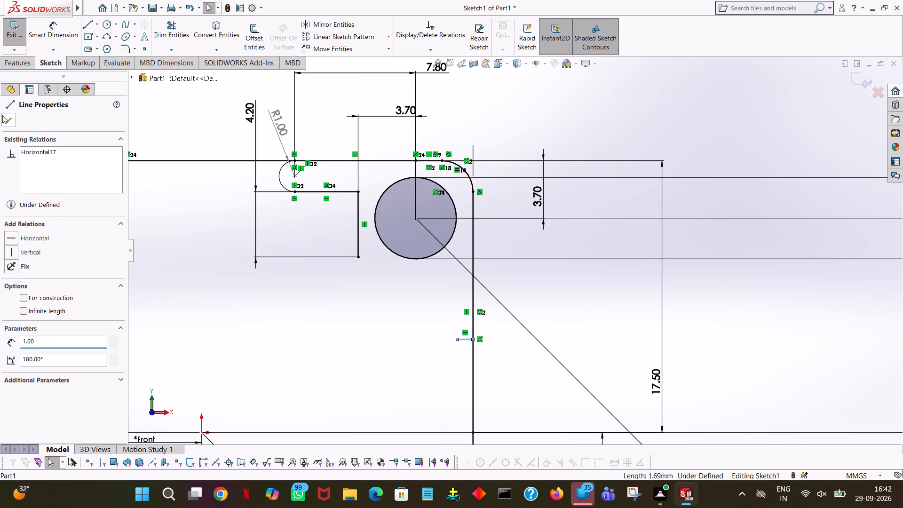
left_click(1, 118)
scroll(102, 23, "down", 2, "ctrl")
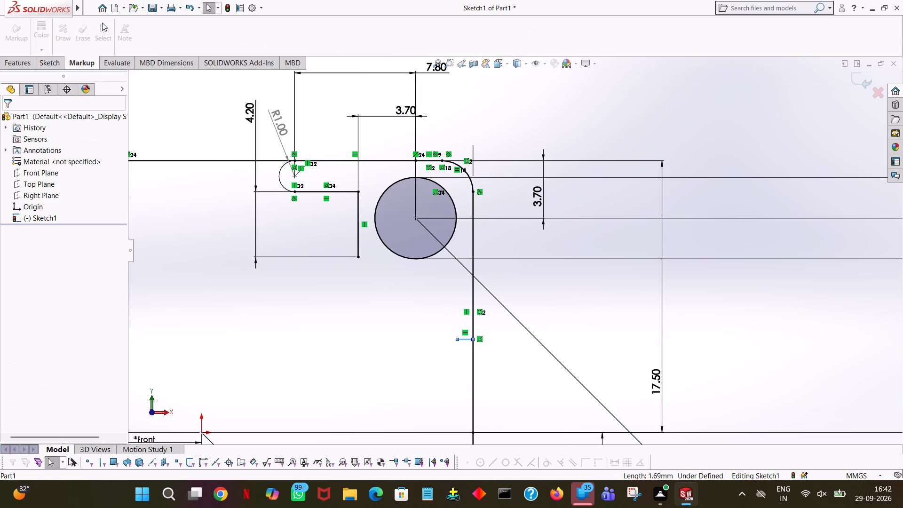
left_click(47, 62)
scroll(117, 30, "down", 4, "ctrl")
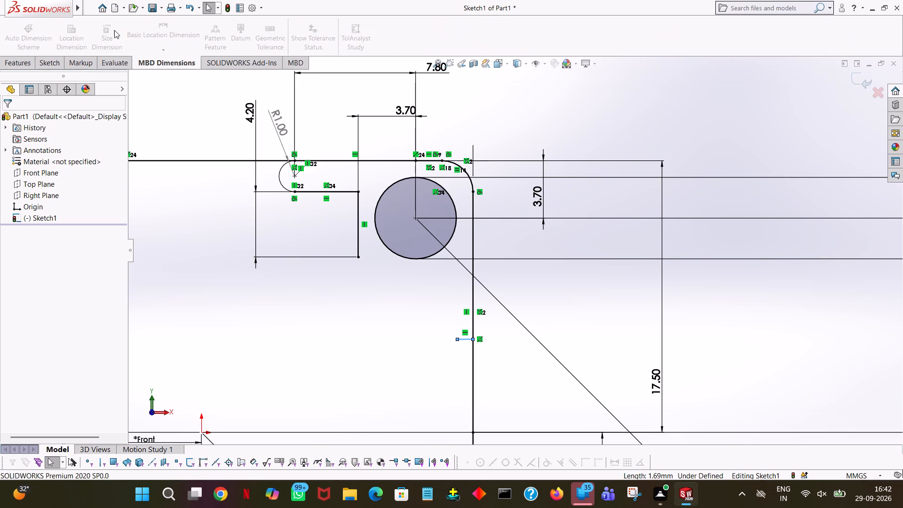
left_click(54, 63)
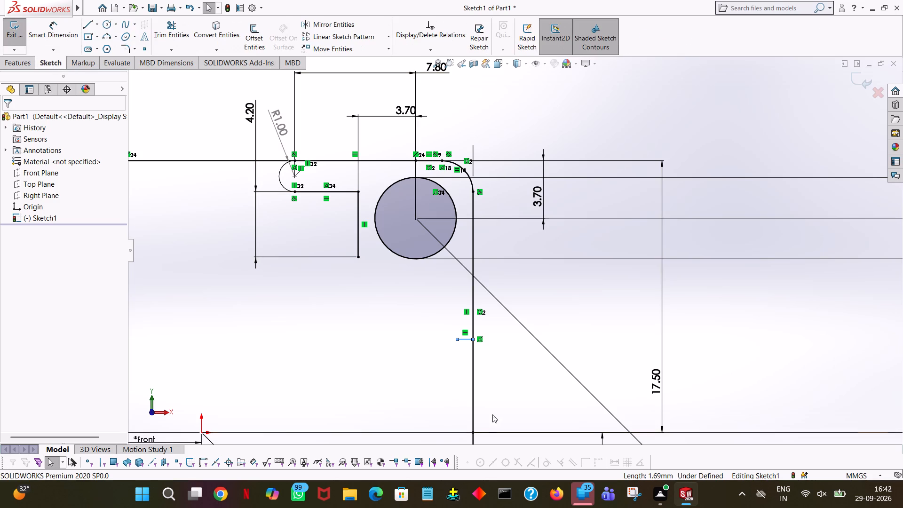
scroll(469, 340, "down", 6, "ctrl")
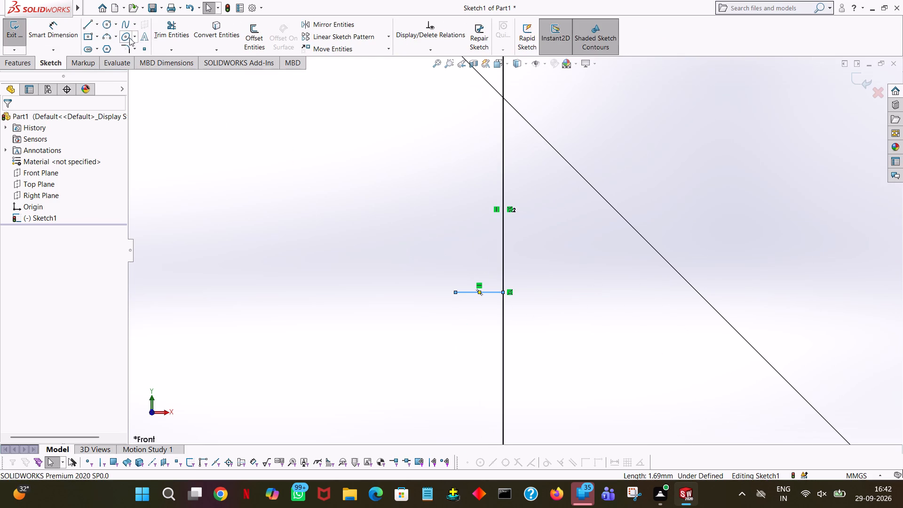
Sketch a circle of 1 mm radius centred on the inner end of the 1 mm horizontal line, reaching the outer edge.
left_click(336, 119)
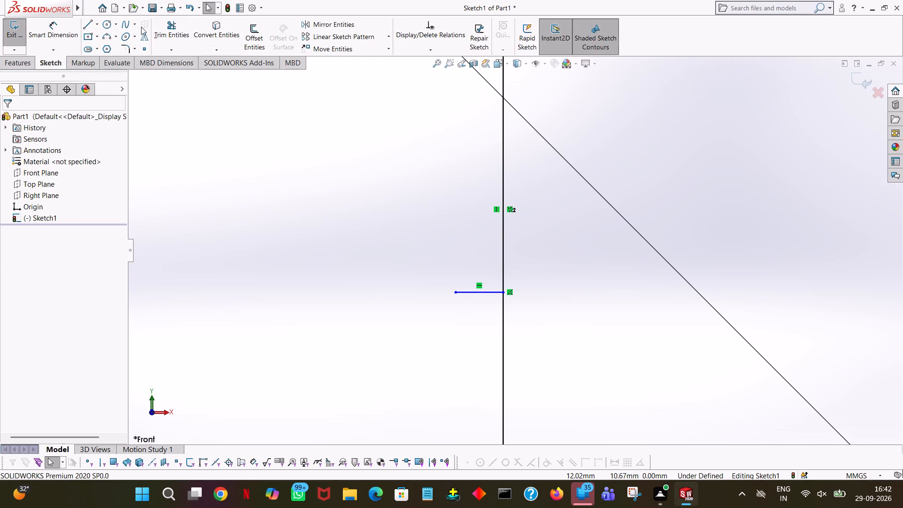
left_click(107, 24)
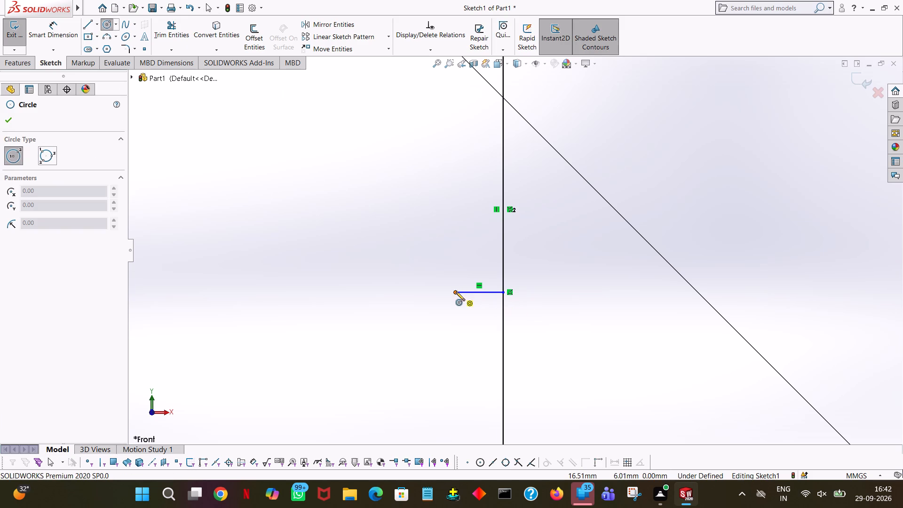
left_click(456, 292)
left_click(501, 292)
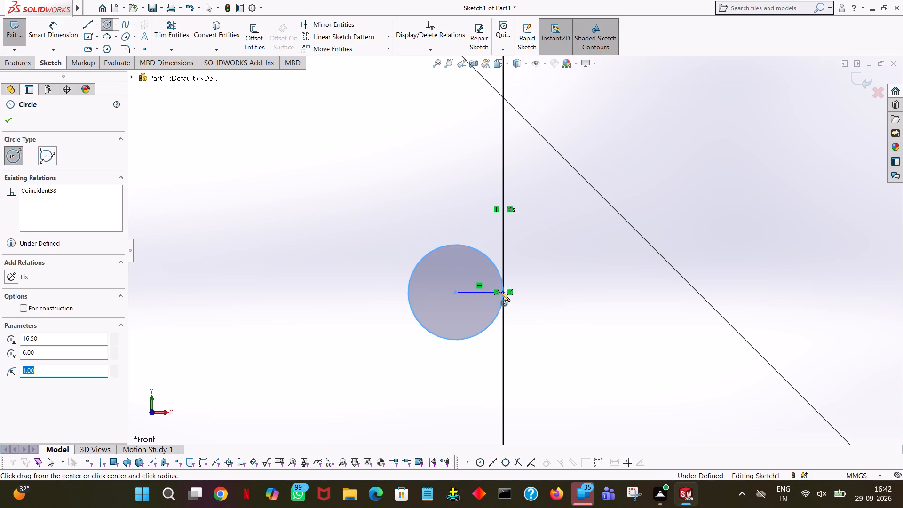
right_click(501, 292)
left_click(538, 299)
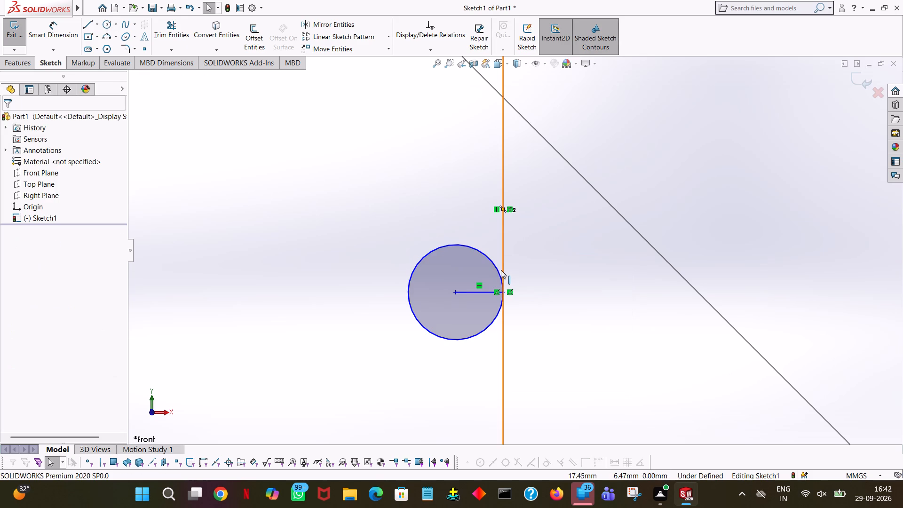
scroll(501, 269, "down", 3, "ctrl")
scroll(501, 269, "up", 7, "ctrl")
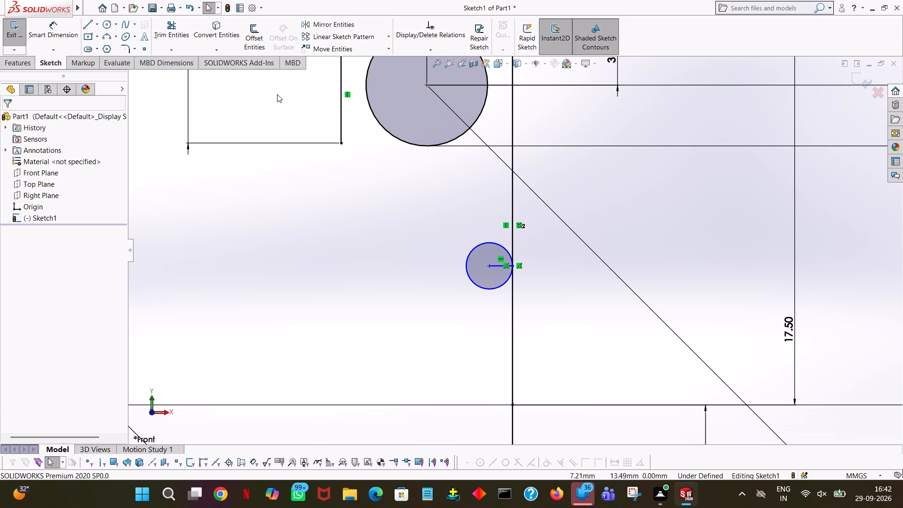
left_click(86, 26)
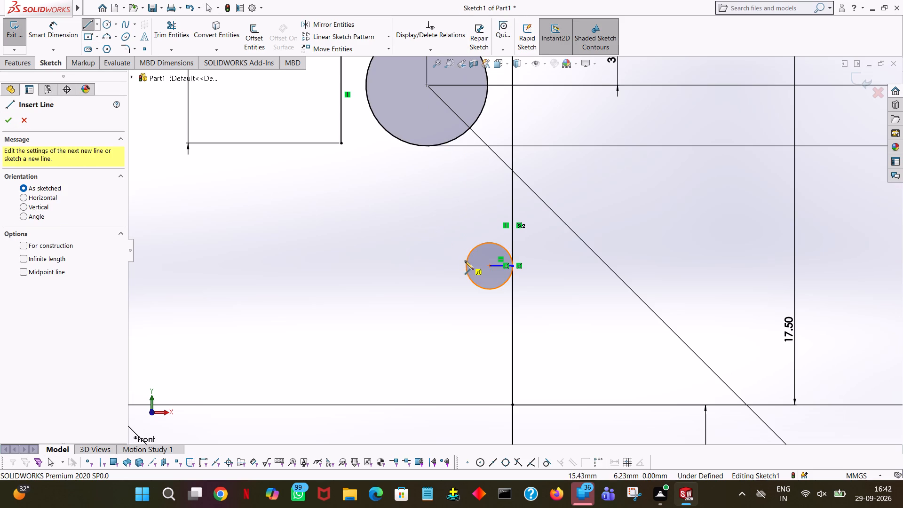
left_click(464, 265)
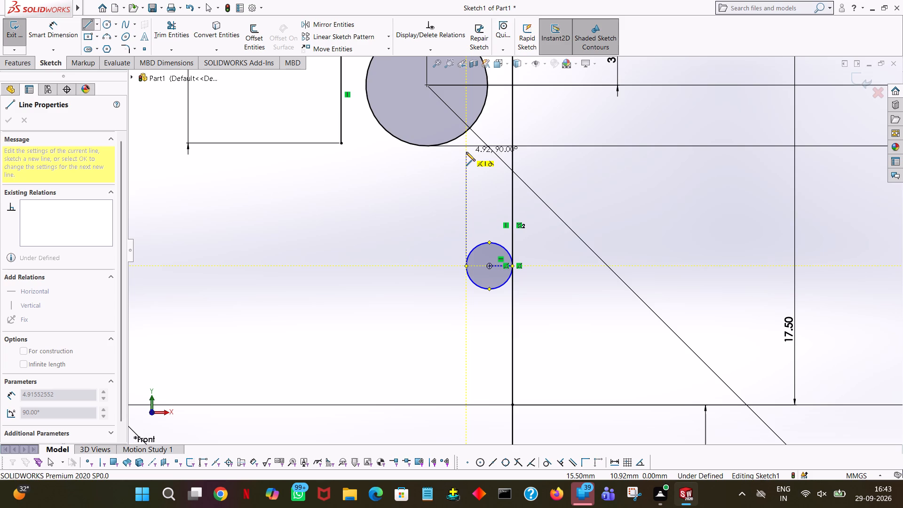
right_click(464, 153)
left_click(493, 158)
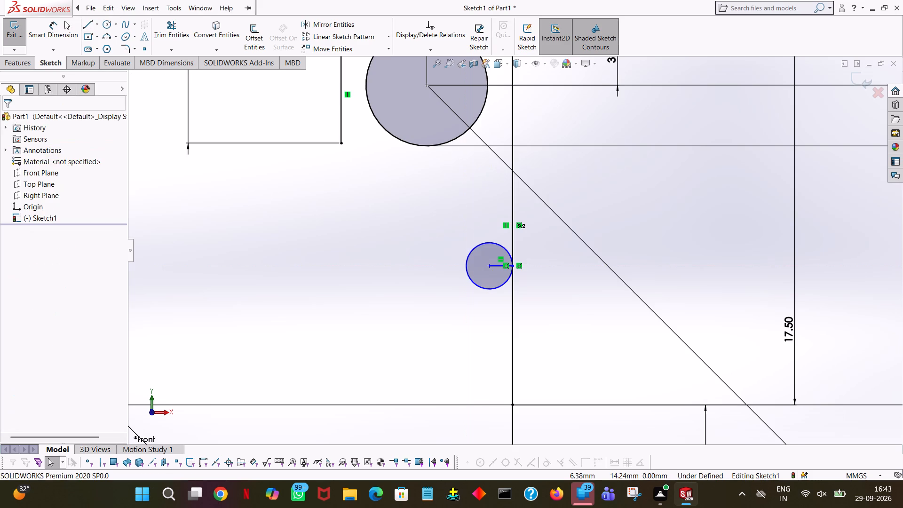
Sketch a vertical line downward from the upper-right corner circle's centre and set its length to 3.7 mm.
left_click(86, 26)
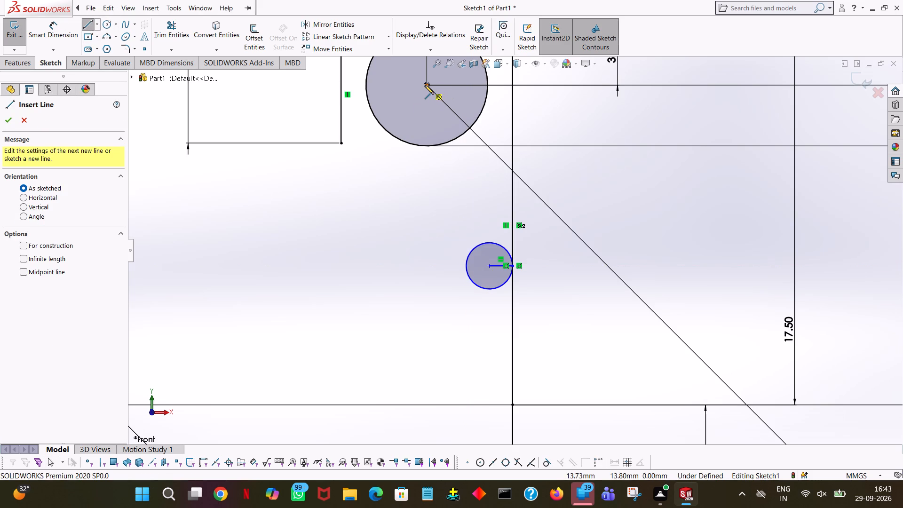
left_click(425, 86)
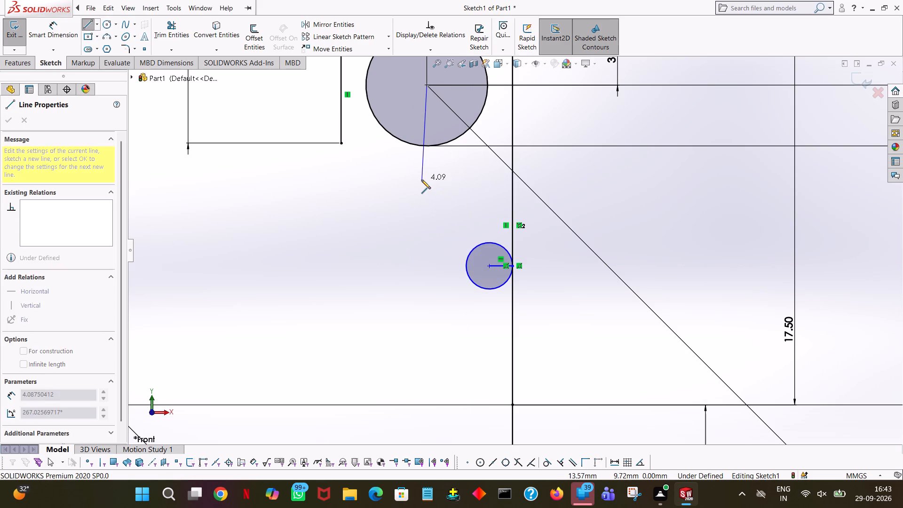
left_click(426, 183)
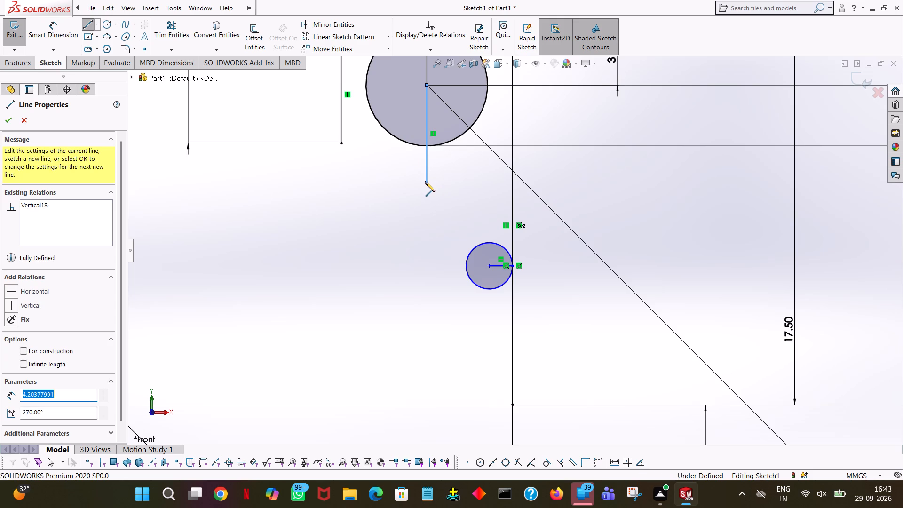
right_click(428, 182)
left_click(450, 186)
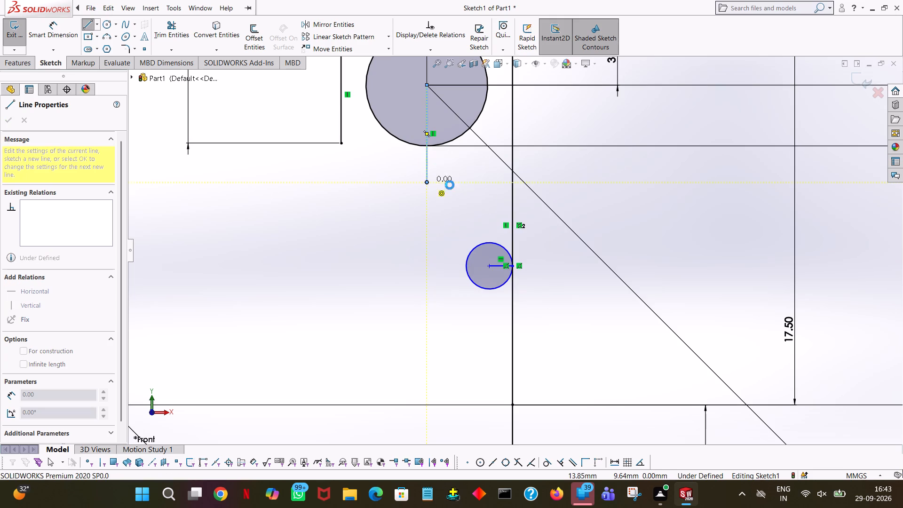
left_click(426, 155)
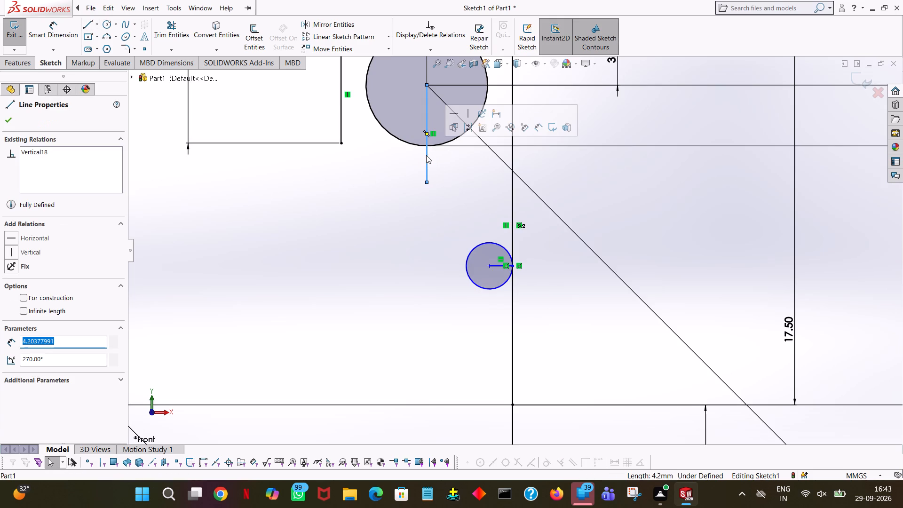
type("3.7")
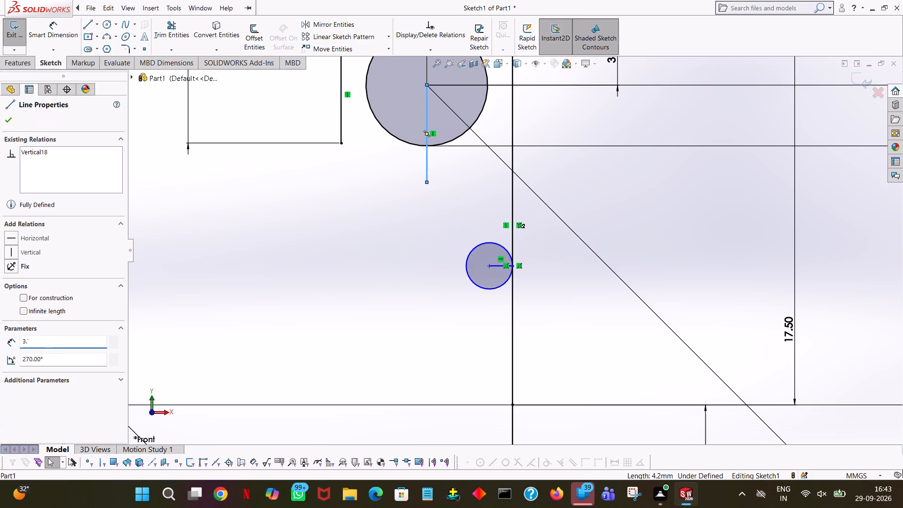
key("Return")
left_click(10, 113)
Sketch a 4.10 mm vertical line up from the small circle's inner side, then a 1.70 mm horizontal line to the 3.7 mm line's lower end.
left_click(84, 25)
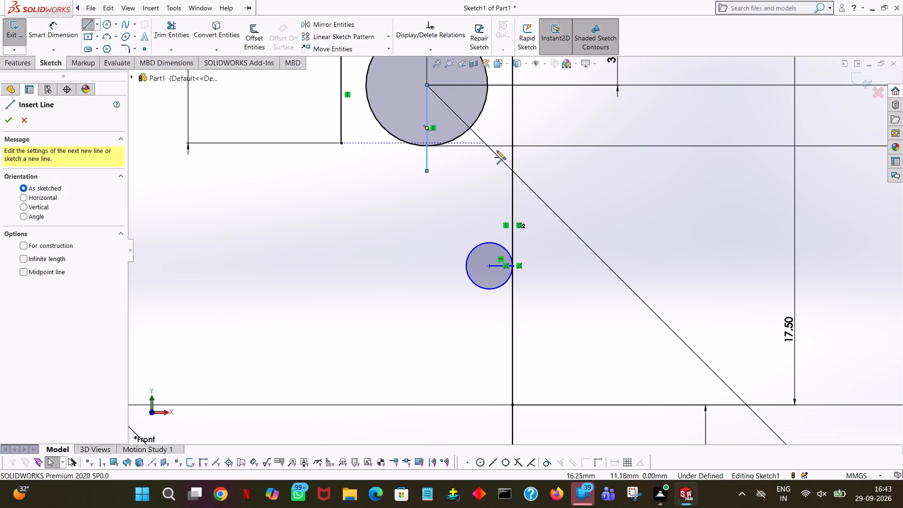
left_click(466, 266)
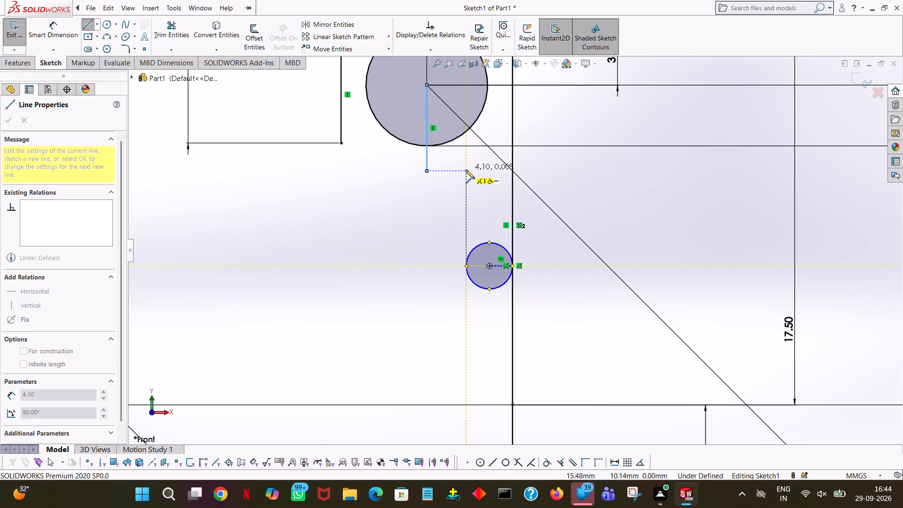
left_click(466, 170)
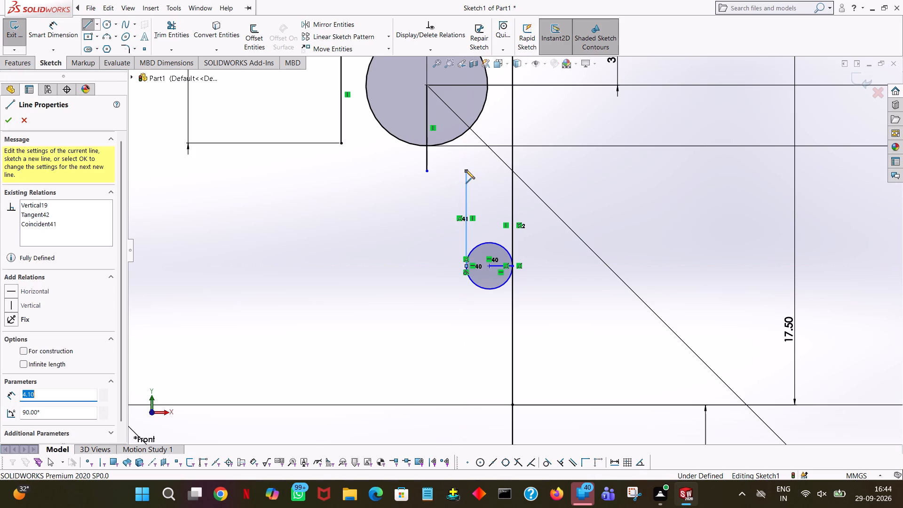
left_click(428, 172)
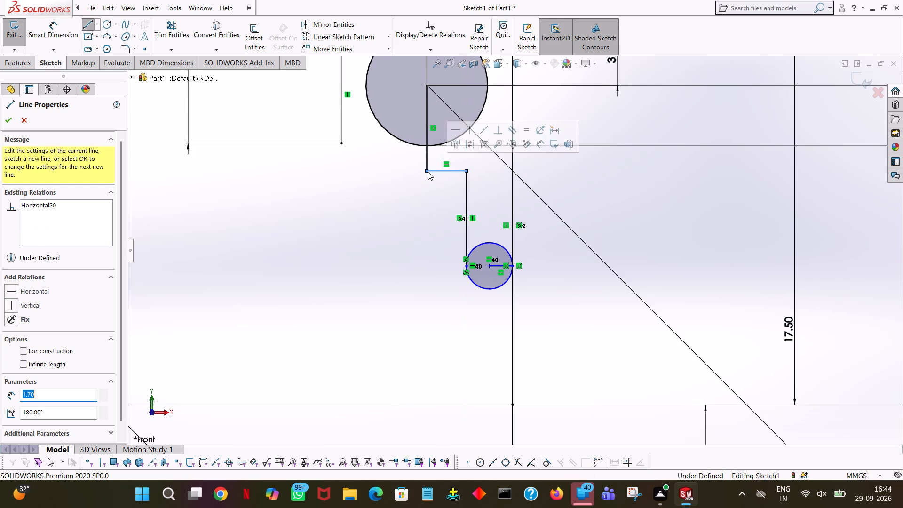
right_click(428, 172)
left_click(443, 177)
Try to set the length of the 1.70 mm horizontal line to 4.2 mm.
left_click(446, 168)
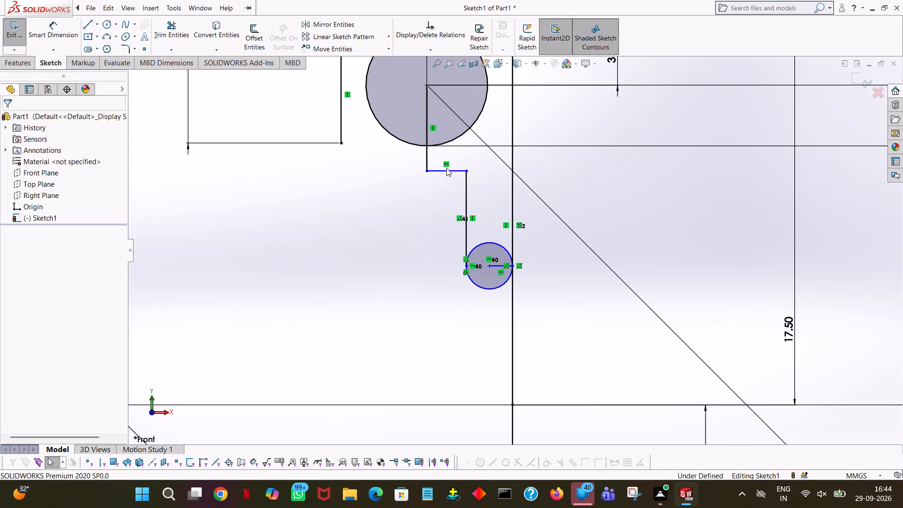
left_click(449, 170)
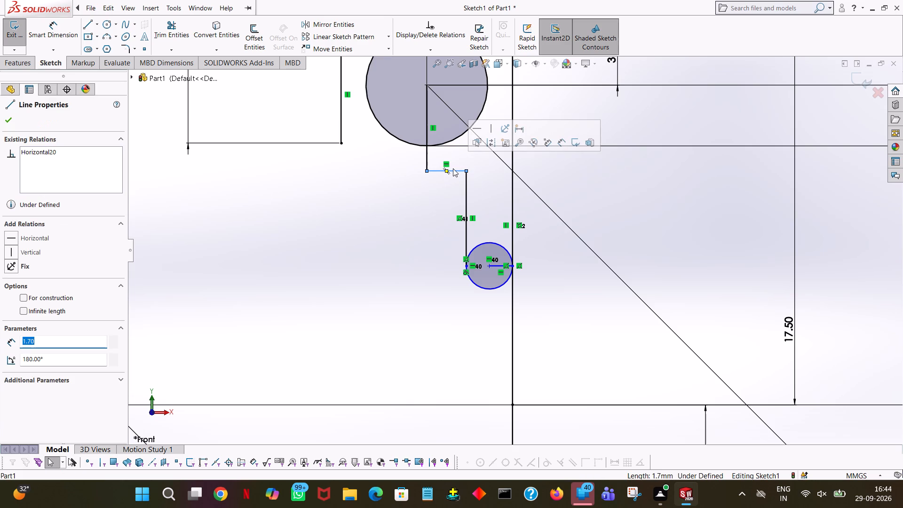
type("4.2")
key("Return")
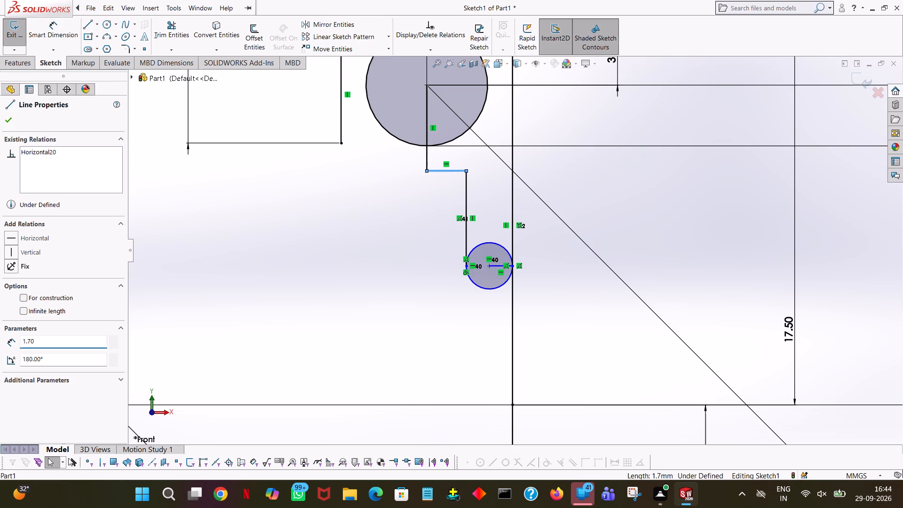
Trim the part of the 3.7 mm vertical line that extends below the corner circle.
left_click(174, 21)
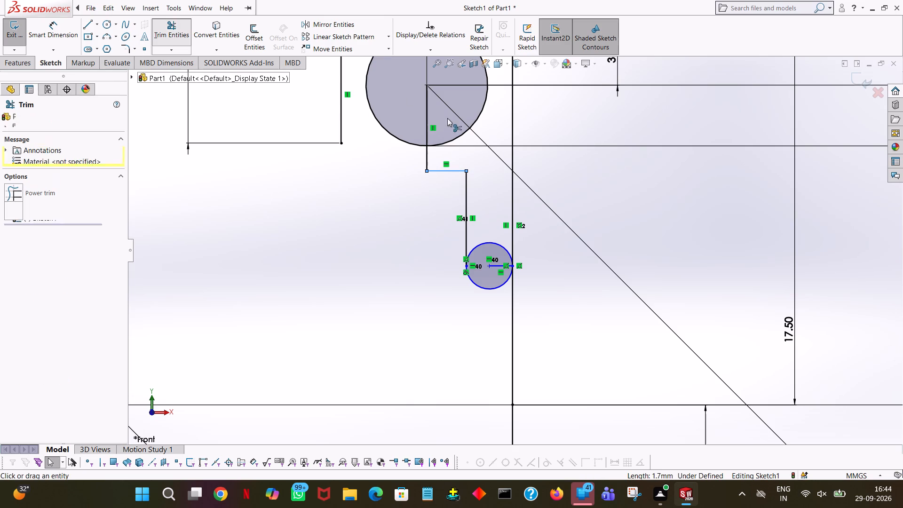
left_click(425, 152)
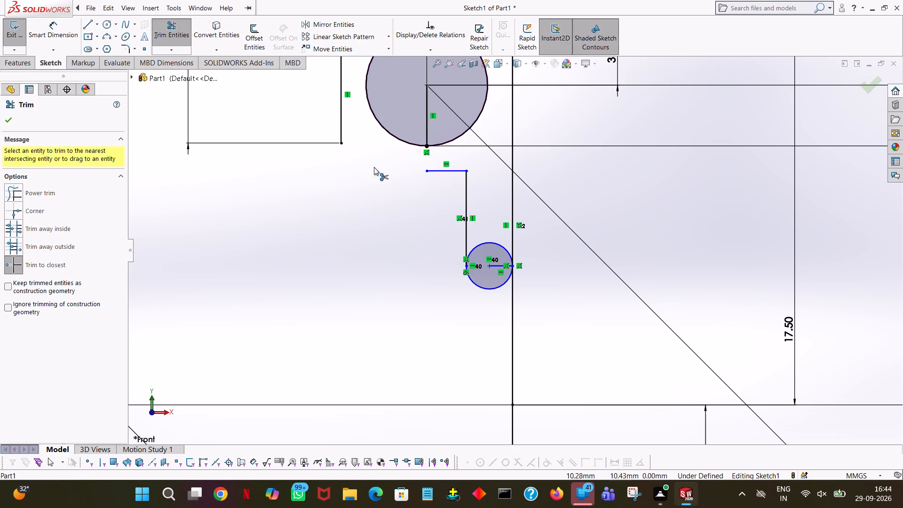
left_click(334, 179)
right_click(334, 179)
left_click(272, 189)
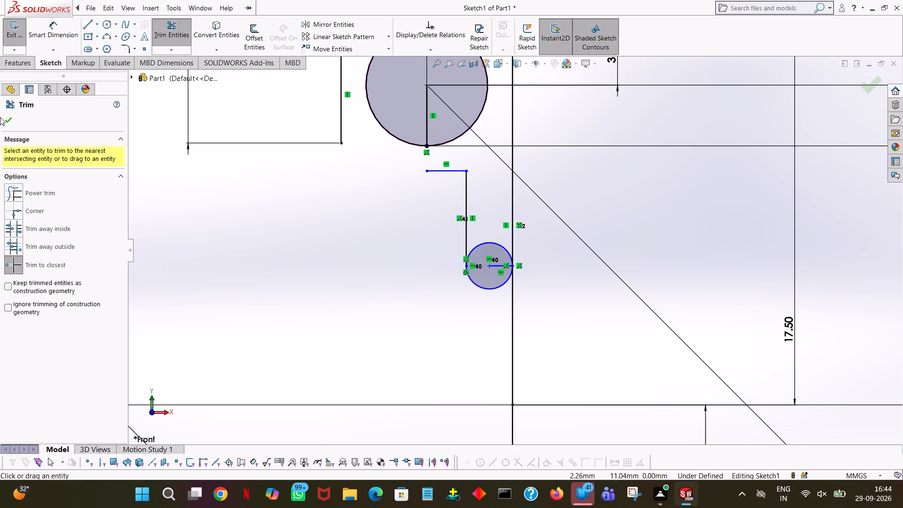
left_click(12, 116)
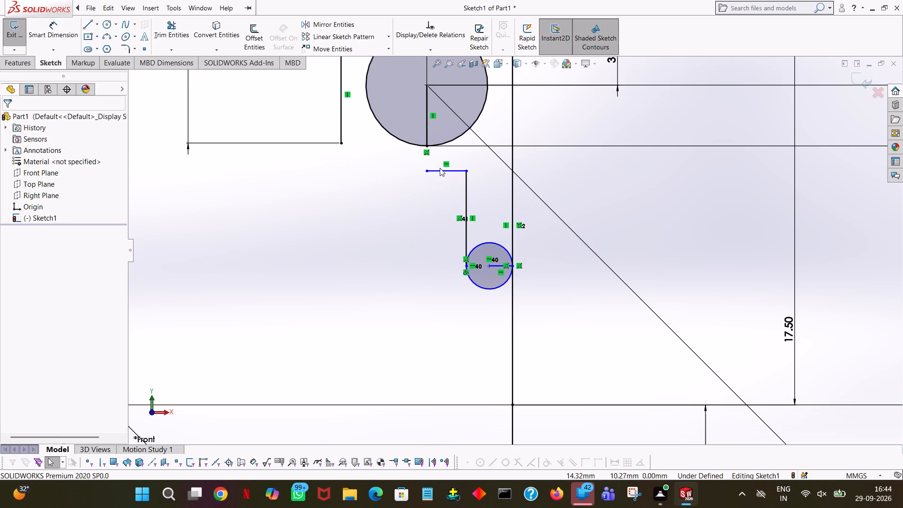
Set the length of the horizontal line below the corner circle to 4.2 mm.
left_click(440, 168)
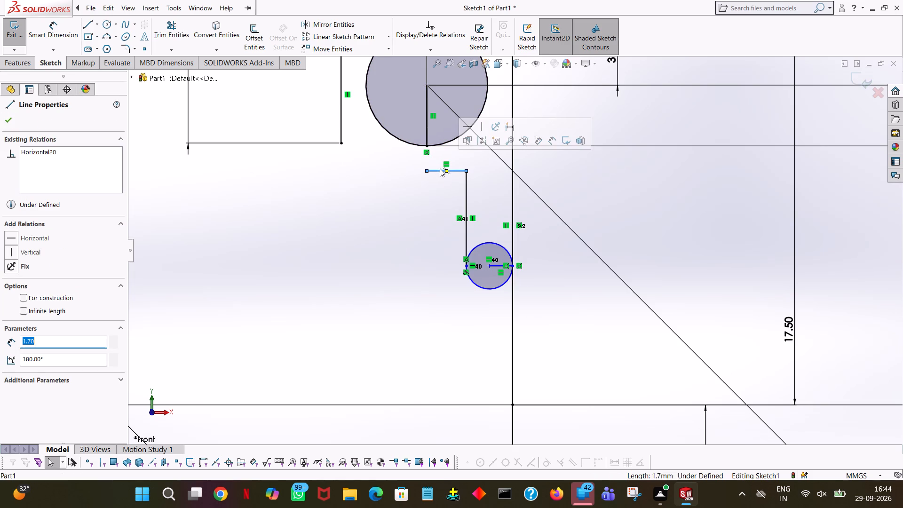
type("4.2")
key("Return")
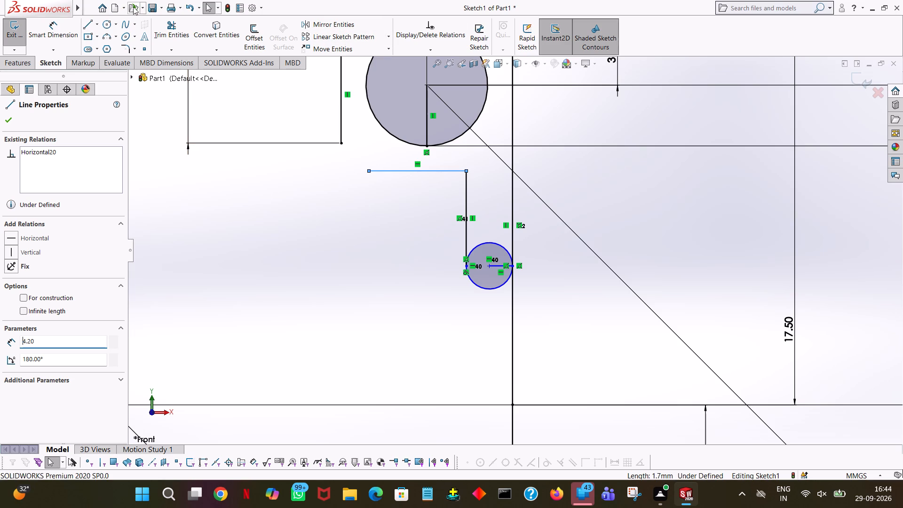
Trim away the 1 mm horizontal line and the upper half of the small circle, keeping the lower semicircle.
left_click(171, 32)
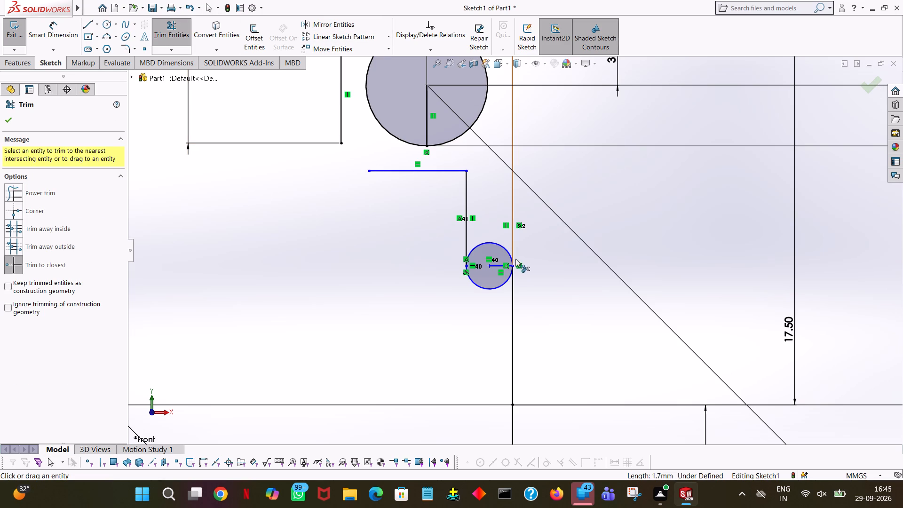
left_click(500, 264)
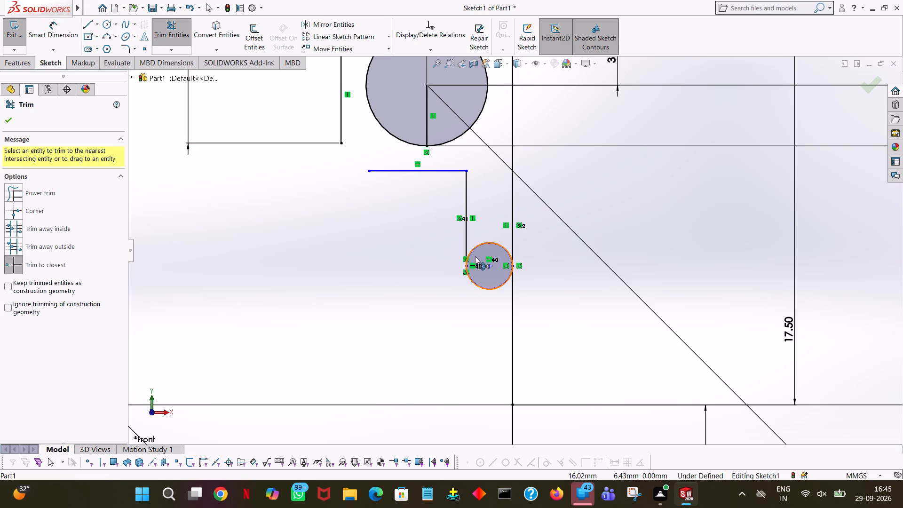
left_click(489, 241)
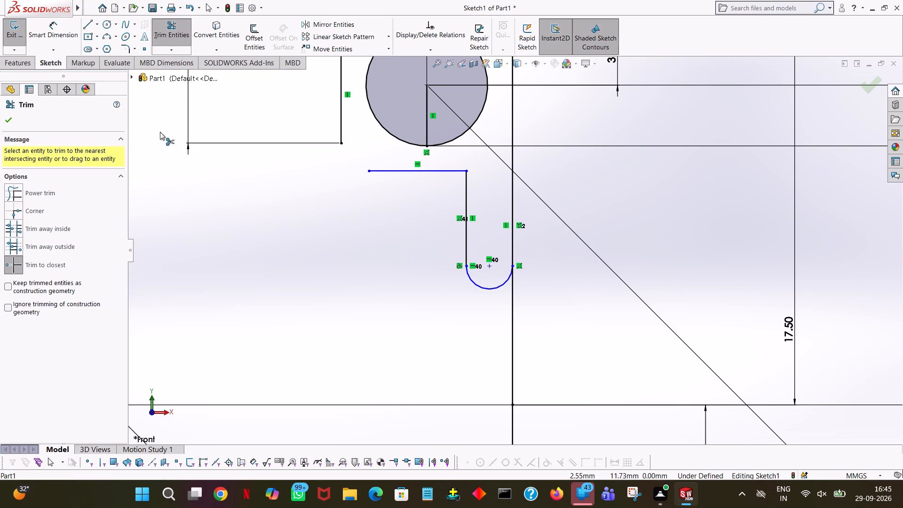
left_click(8, 123)
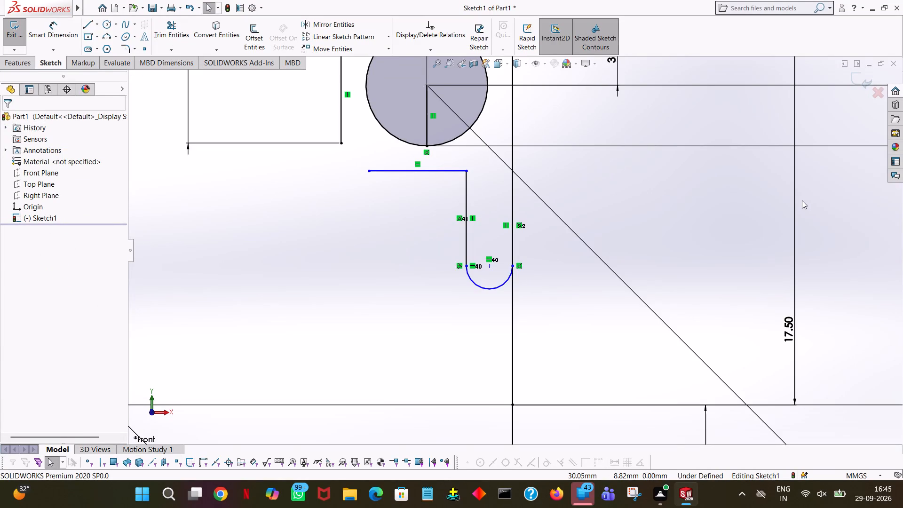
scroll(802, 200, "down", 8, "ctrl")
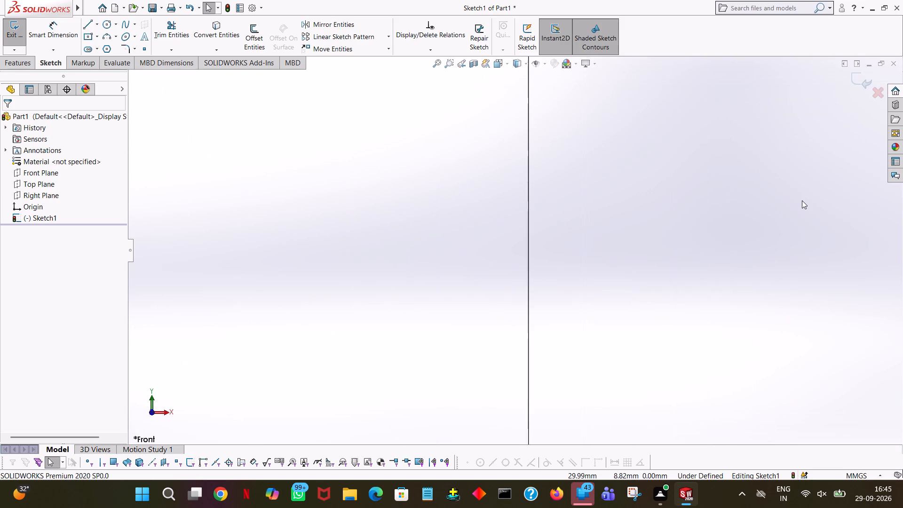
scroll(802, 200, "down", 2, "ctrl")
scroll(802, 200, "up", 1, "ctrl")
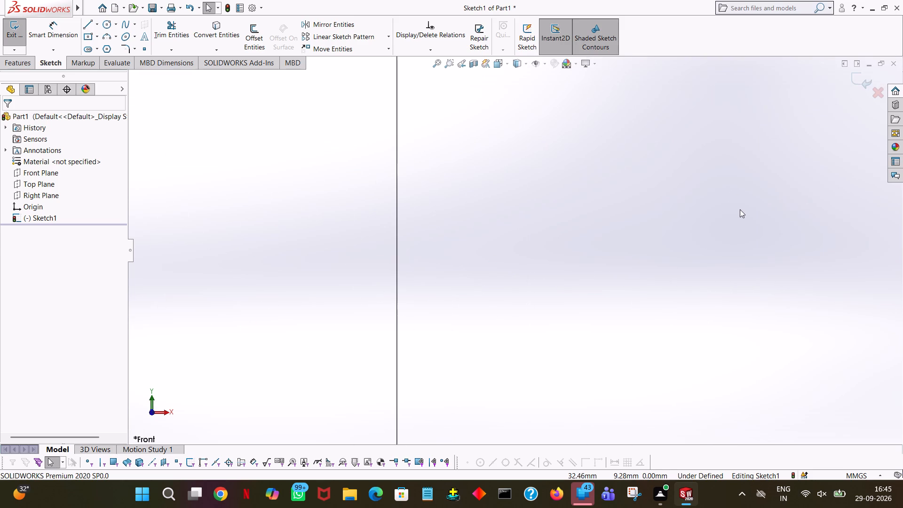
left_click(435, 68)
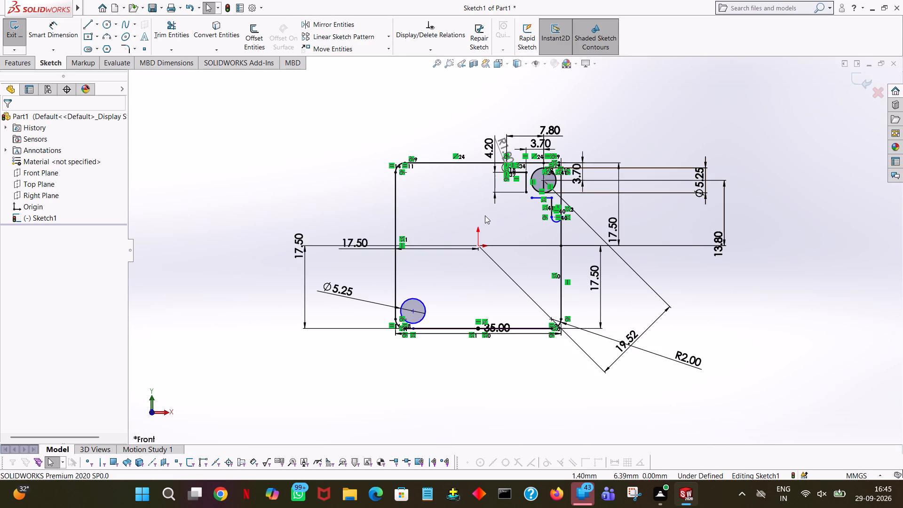
Sketch a circle centred on the origin and set its radius to 16/2 (8 mm) for the central bore.
scroll(476, 229, "down", 4, "ctrl")
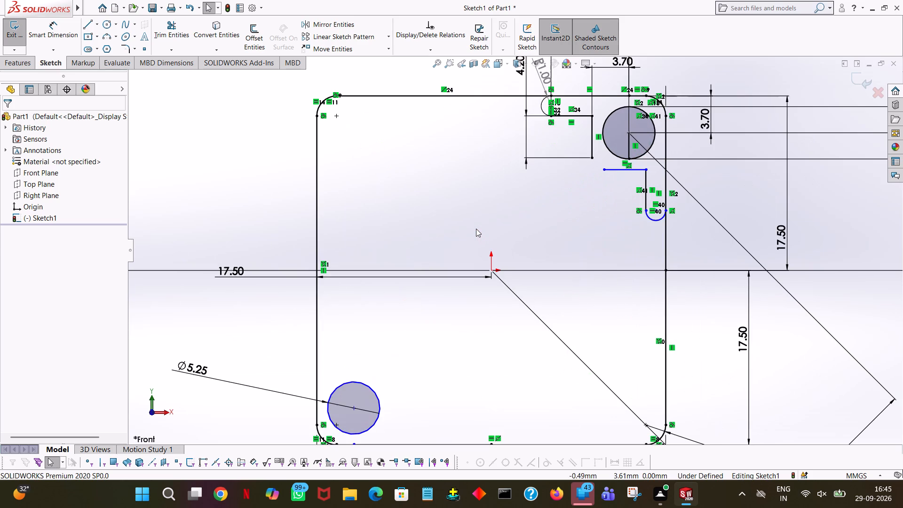
left_click(107, 22)
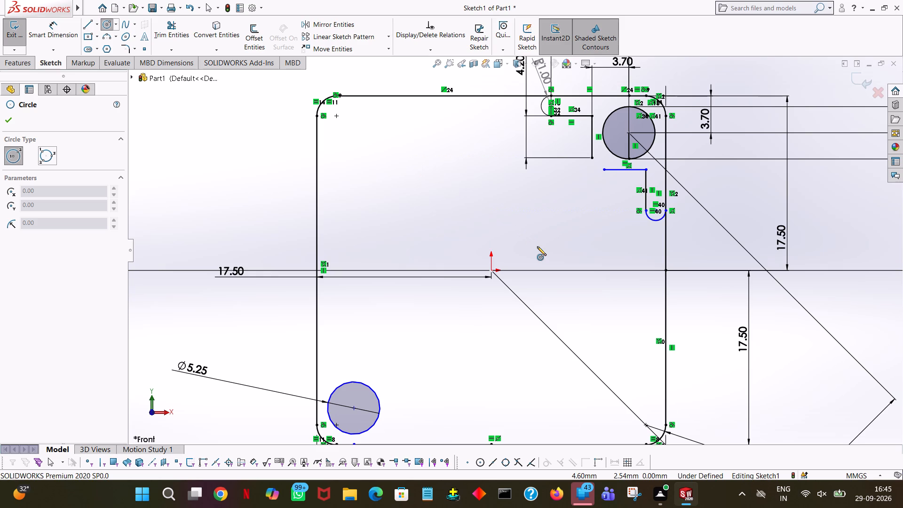
left_click(491, 269)
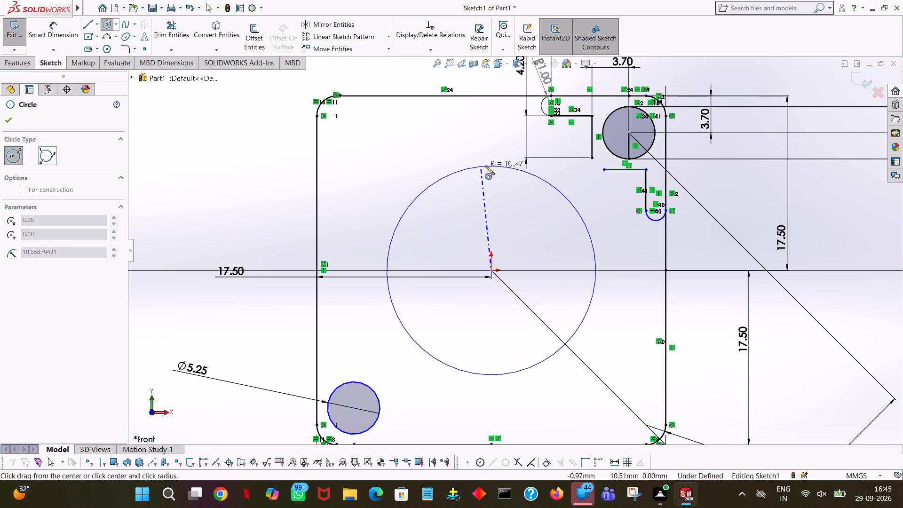
left_click(497, 176)
type("16/2")
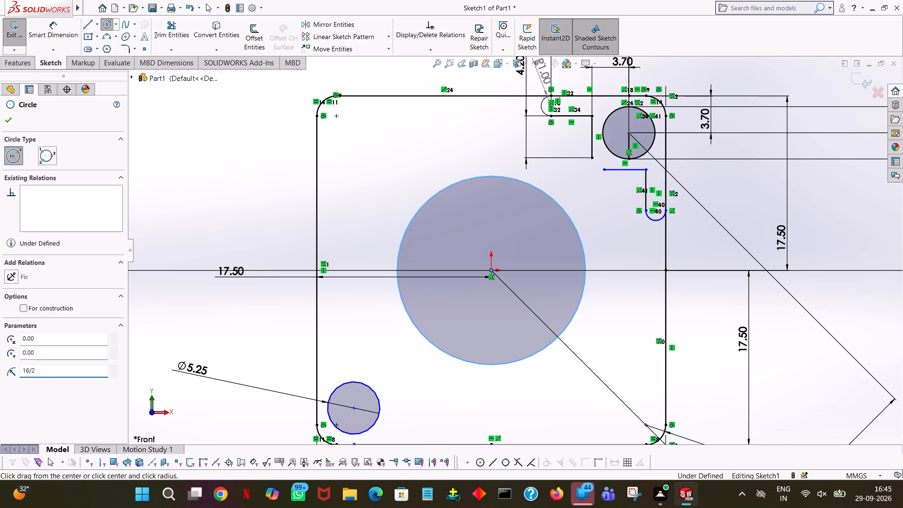
key("Return")
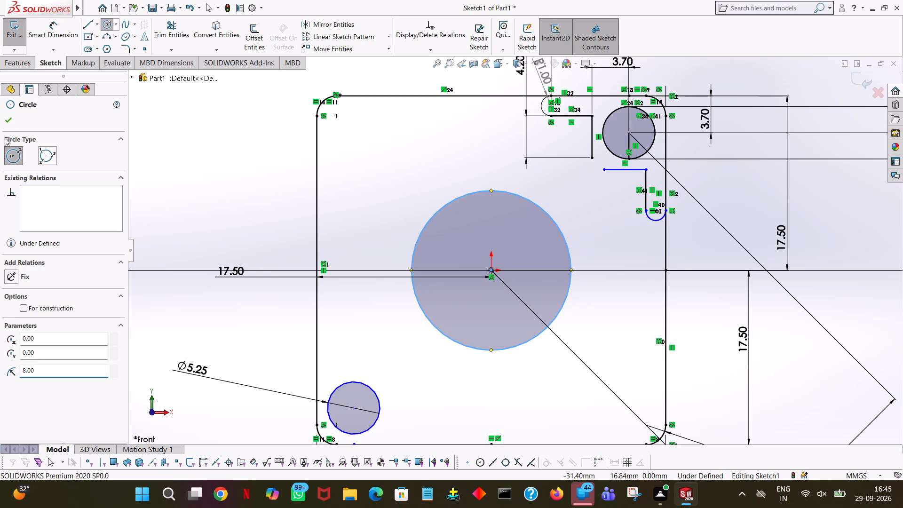
left_click(8, 123)
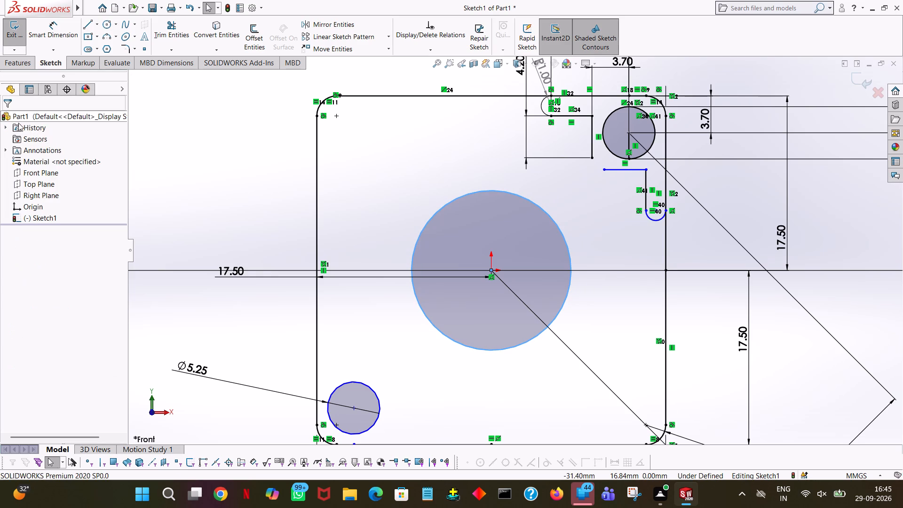
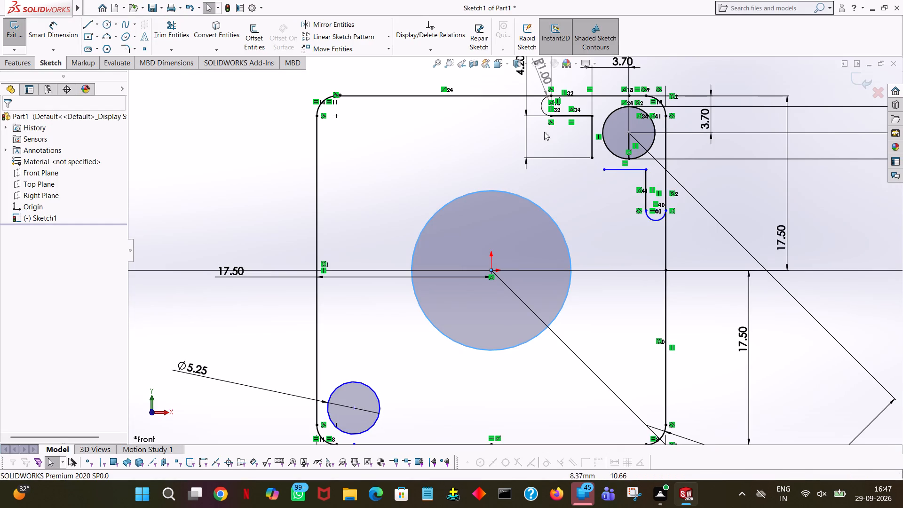
Sketch a vertical line down from the midpoint of the profile's top edge and set its length to 8.5 mm.
left_click(438, 65)
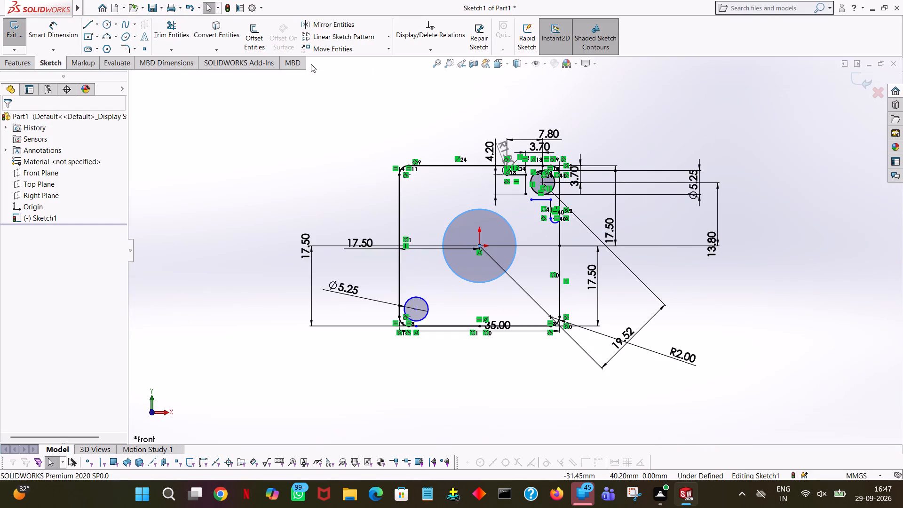
left_click(86, 20)
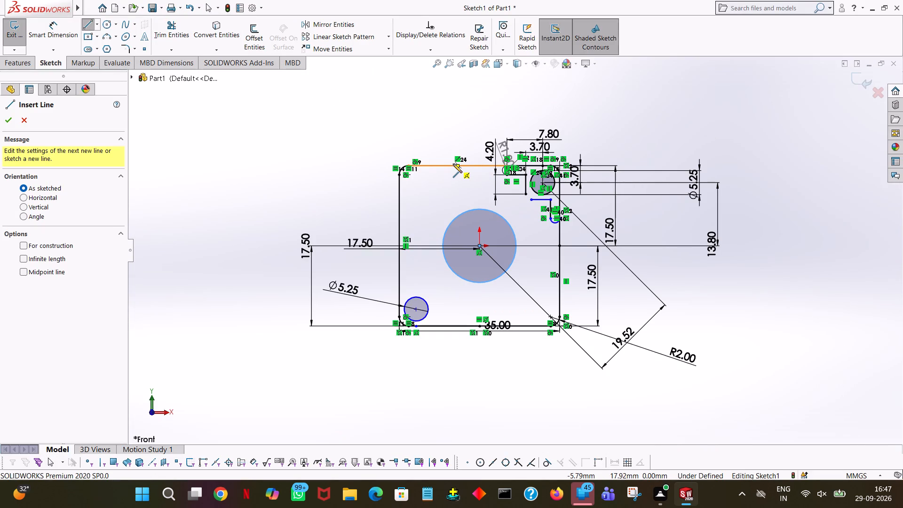
left_click(478, 165)
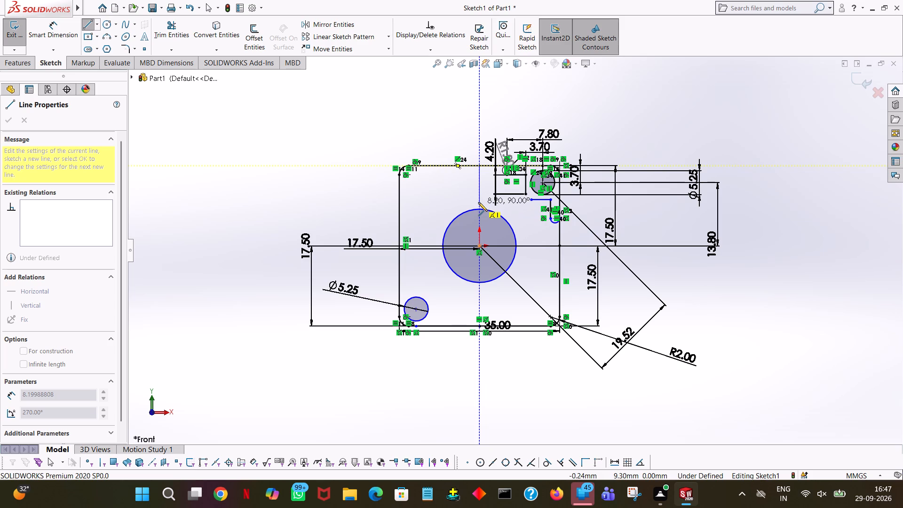
left_click(478, 202)
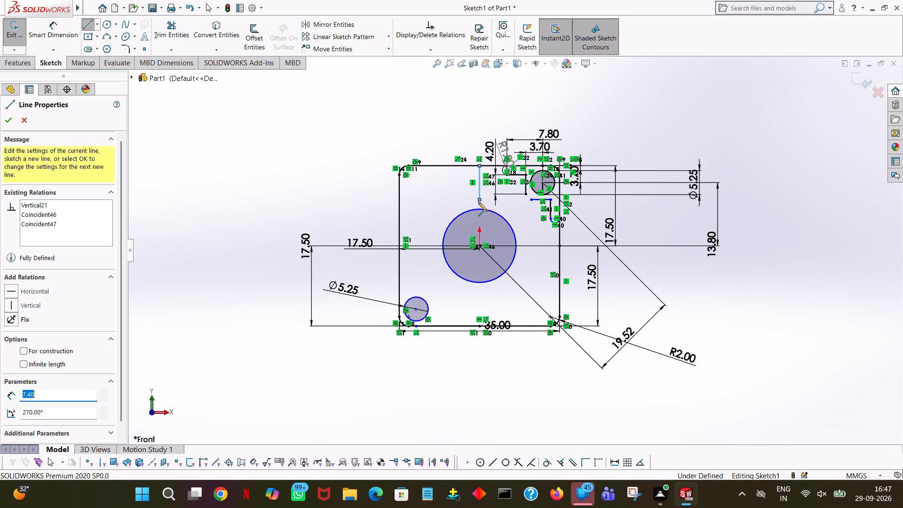
type("8.5")
key("Return")
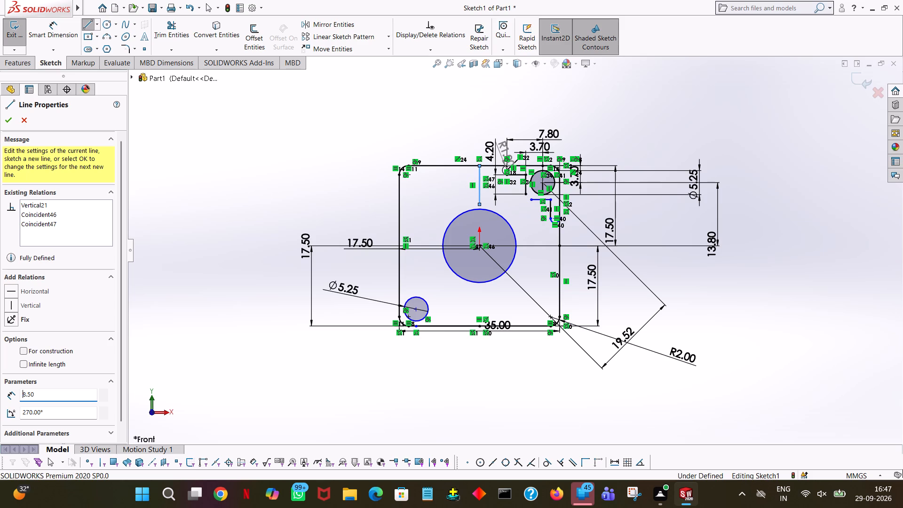
Continue from the vertical line's lower end with a 17.50-8.5 (9 mm) horizontal line towards the right edge and a 26.5-8.5 (18 mm) vertical line downwards.
scroll(478, 202, "down", 2, "ctrl")
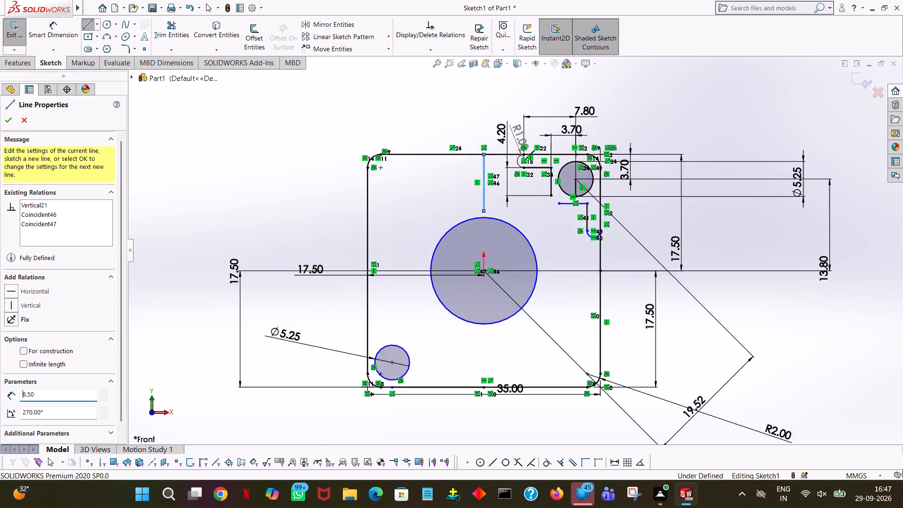
scroll(478, 202, "down", 1, "ctrl")
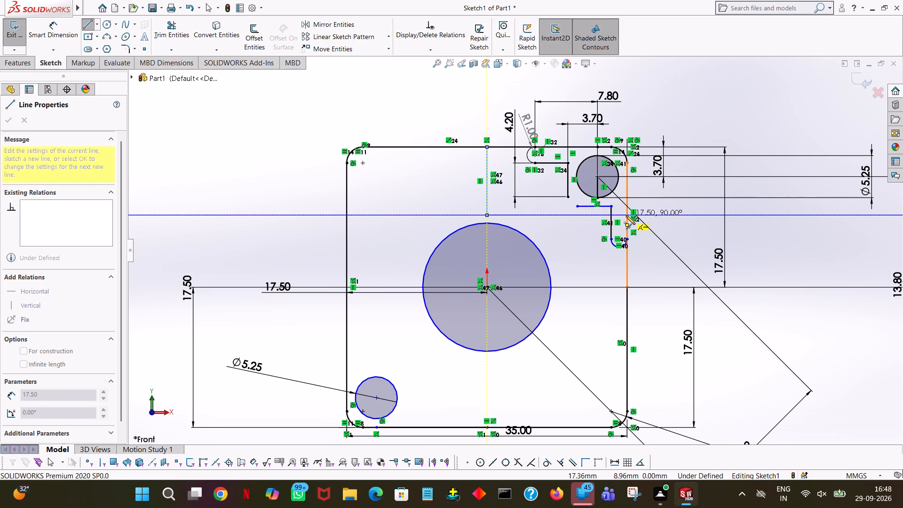
left_click(598, 216)
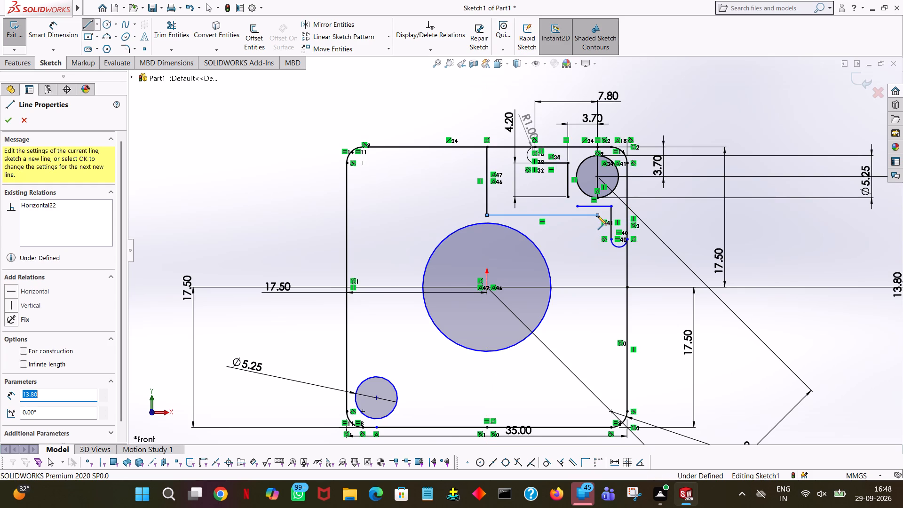
type("17")
type(".50-8.5")
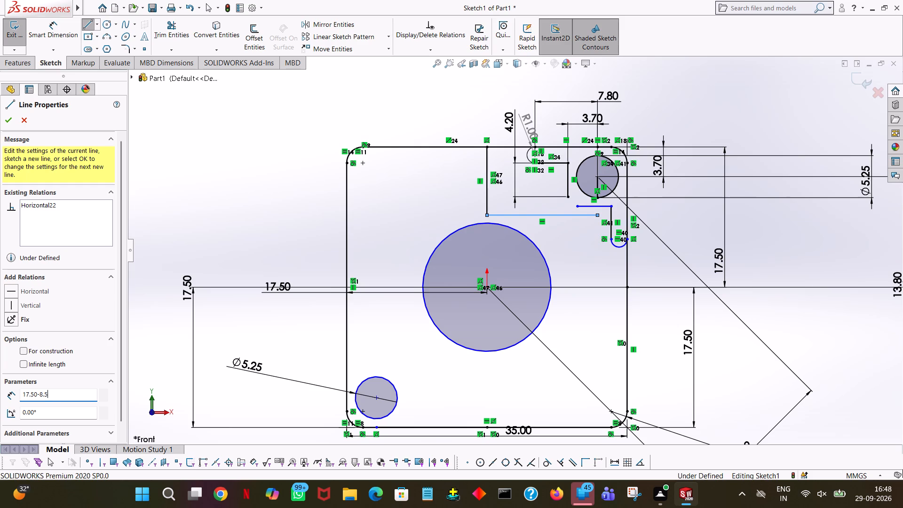
key("Return")
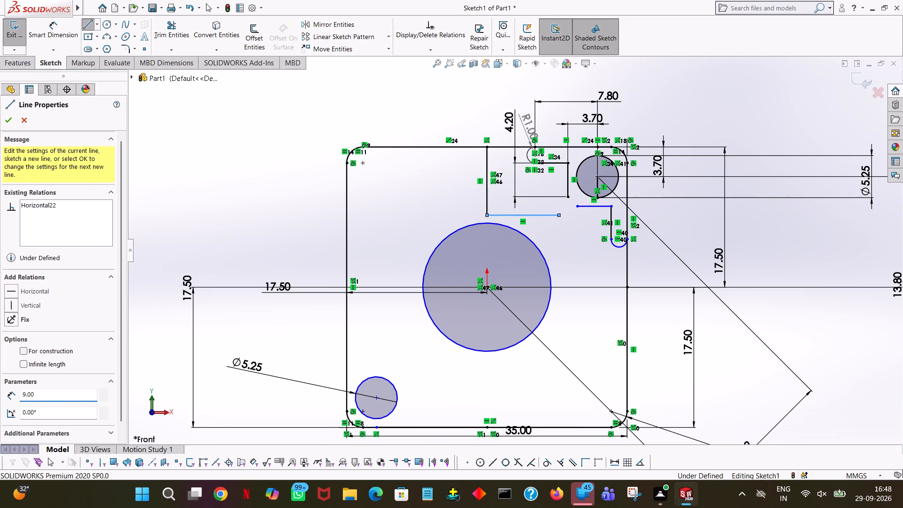
left_click(558, 416)
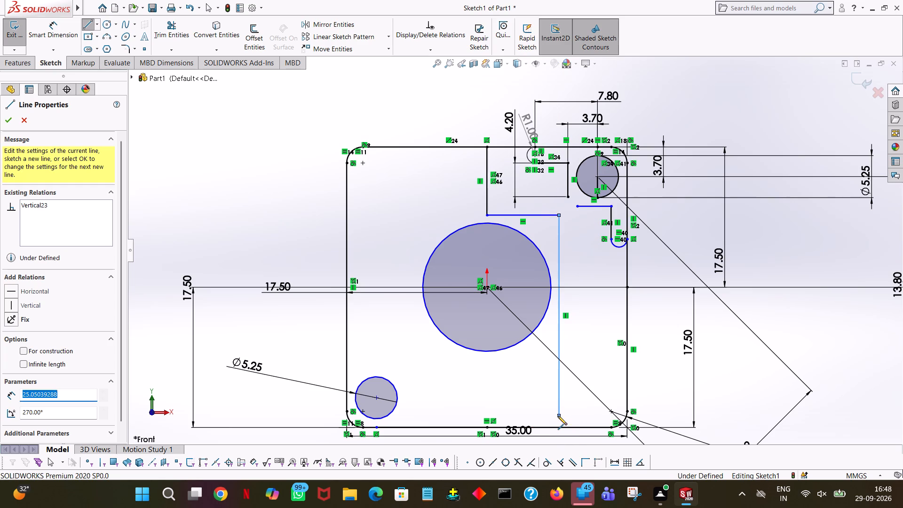
type("26.5-")
type("8.5")
key("Return")
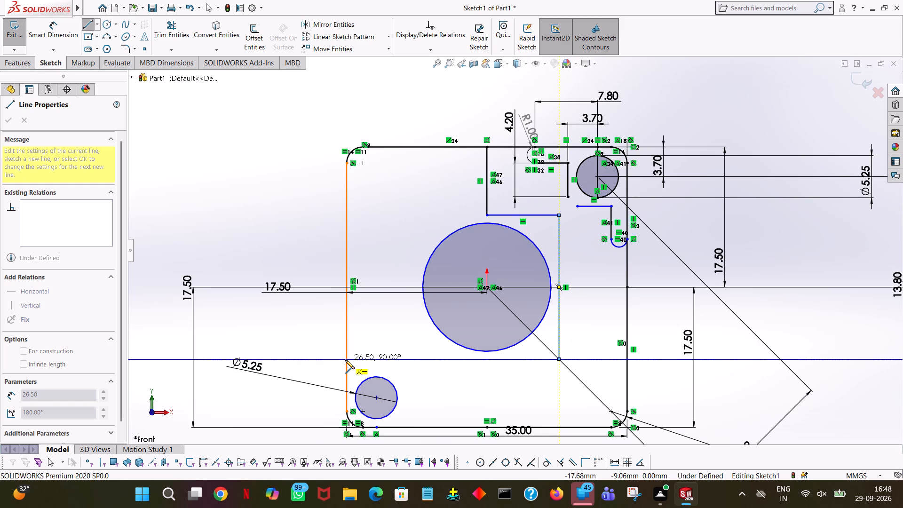
Add the 26.5-8.5 (18 mm) bottom side and the 18 mm left side, closing the square around the bore at the 8.5 mm line's lower end.
left_click(381, 359)
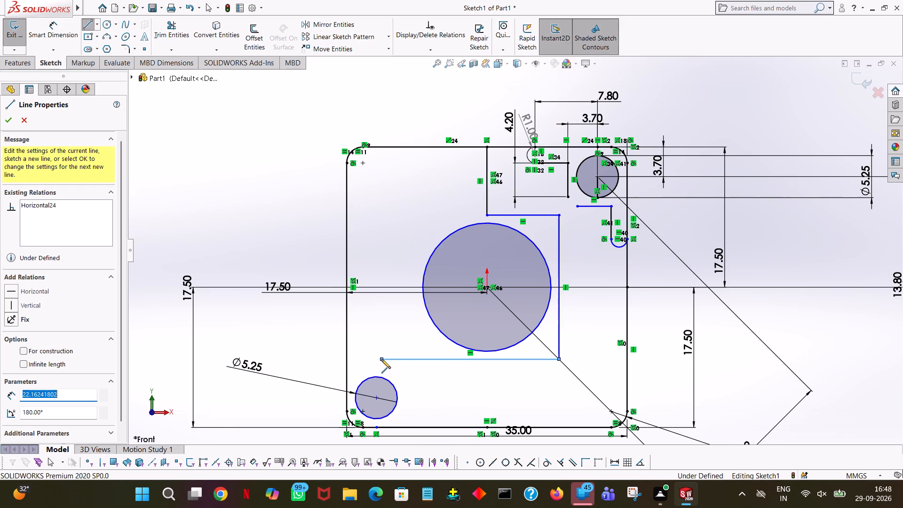
type("26.5-8.5")
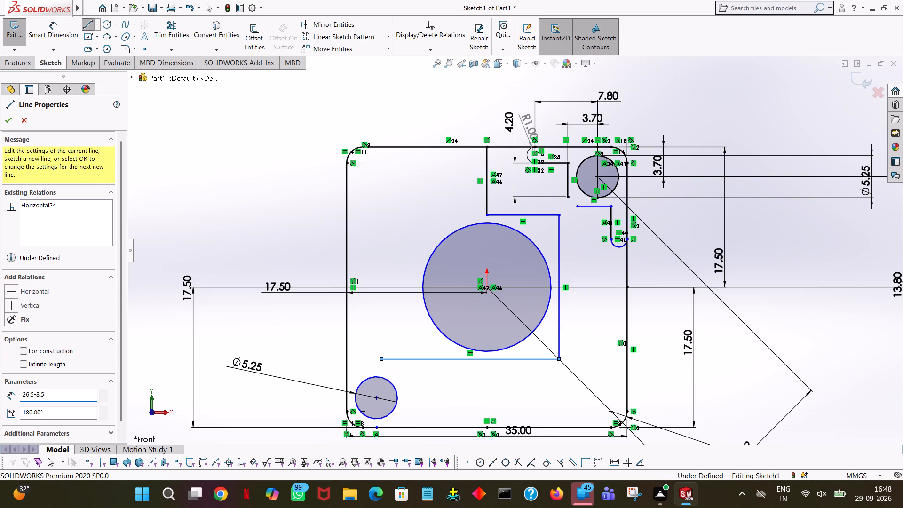
key("Return")
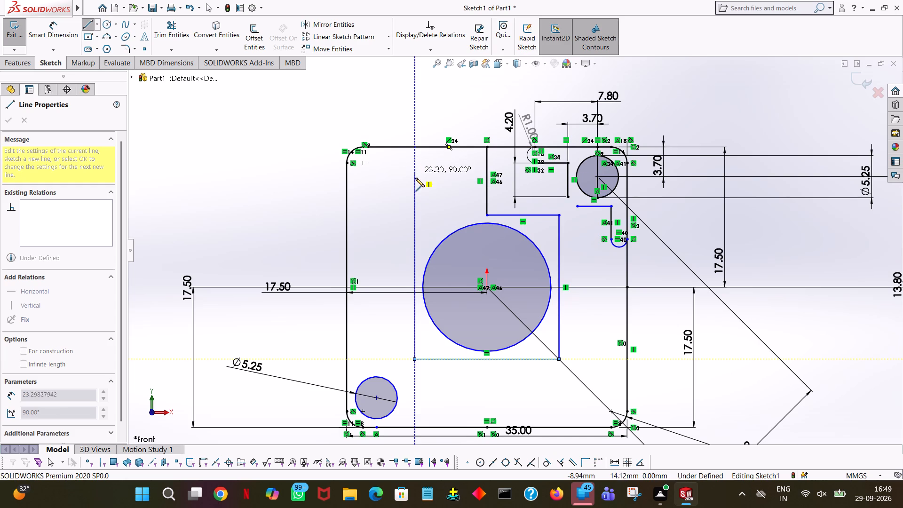
left_click(414, 215)
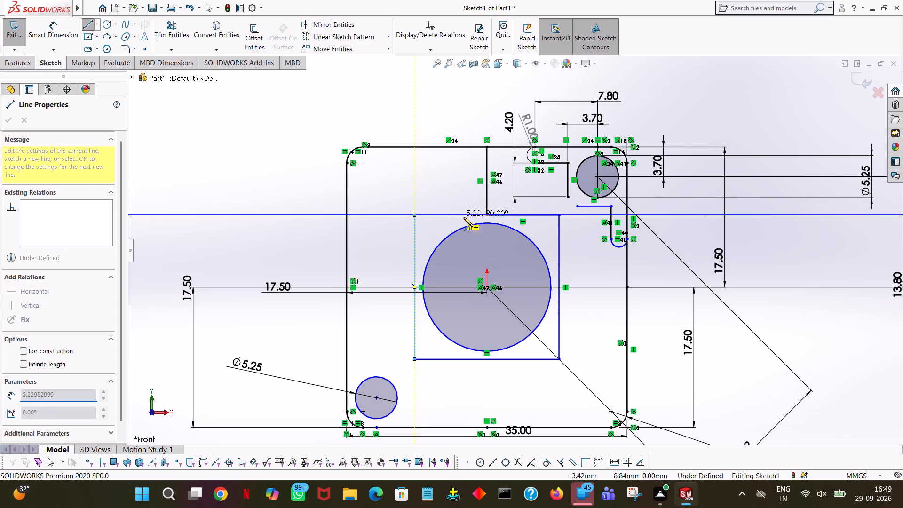
left_click(486, 214)
right_click(486, 214)
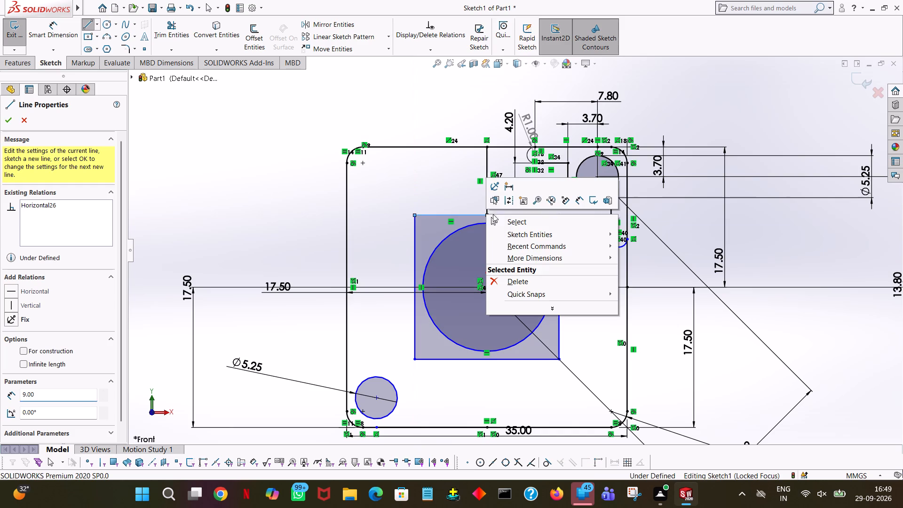
left_click(501, 219)
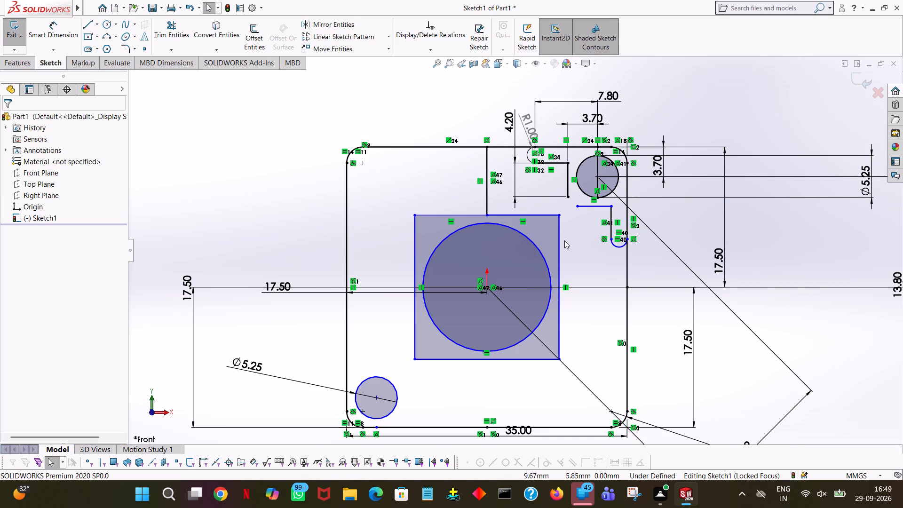
Sketch an angled line about 4.7 mm long from the square's top edge, directly below the R1 arc, to the lower end of the 4.2 mm vertical line.
left_click(85, 26)
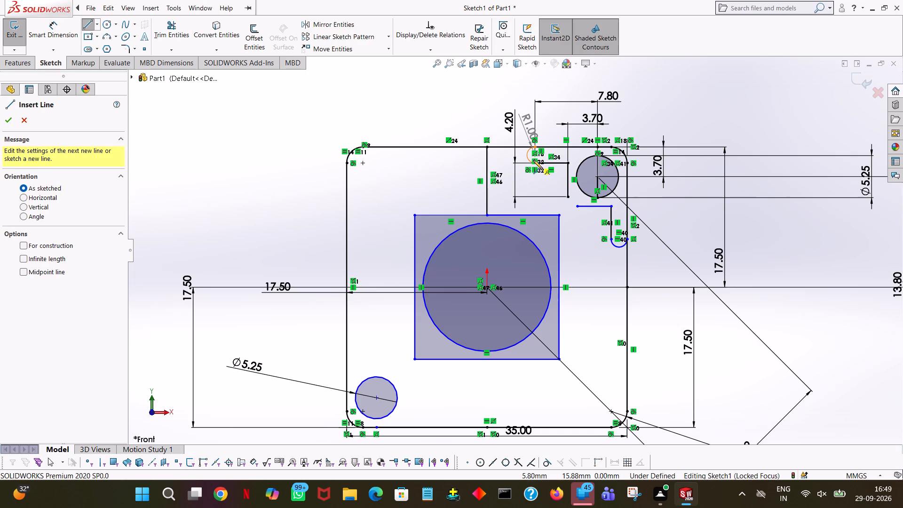
scroll(559, 183, "down", 7, "ctrl")
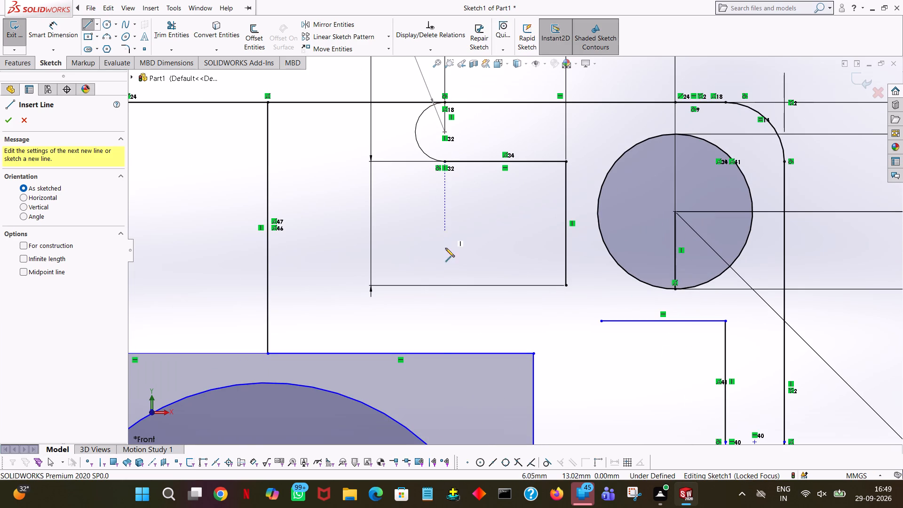
left_click(444, 353)
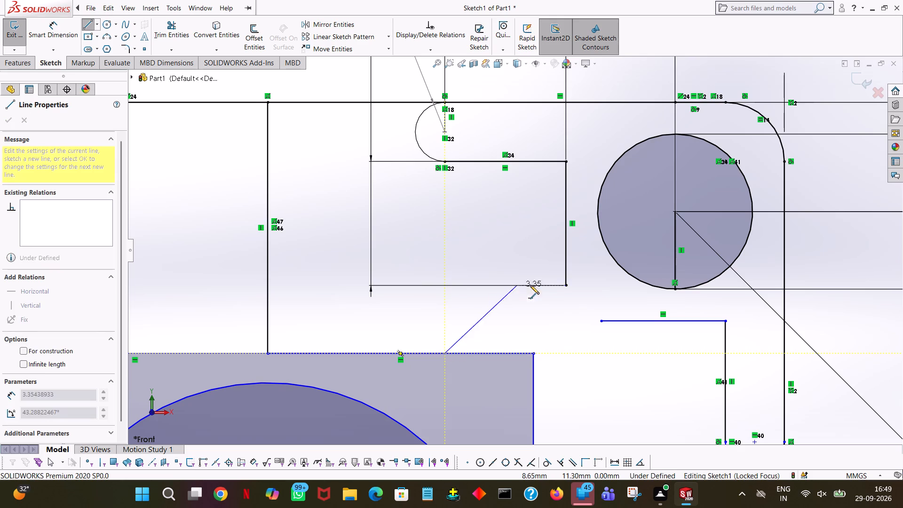
left_click(567, 285)
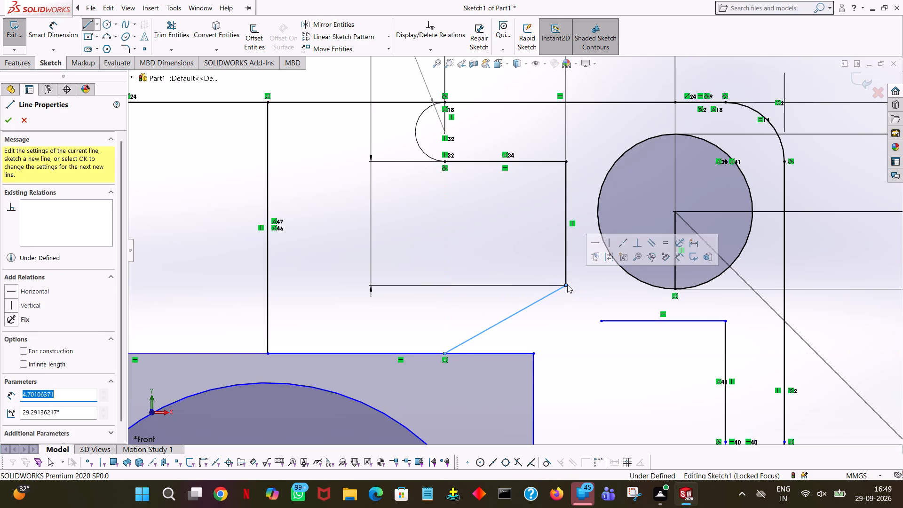
right_click(567, 285)
left_click(577, 291)
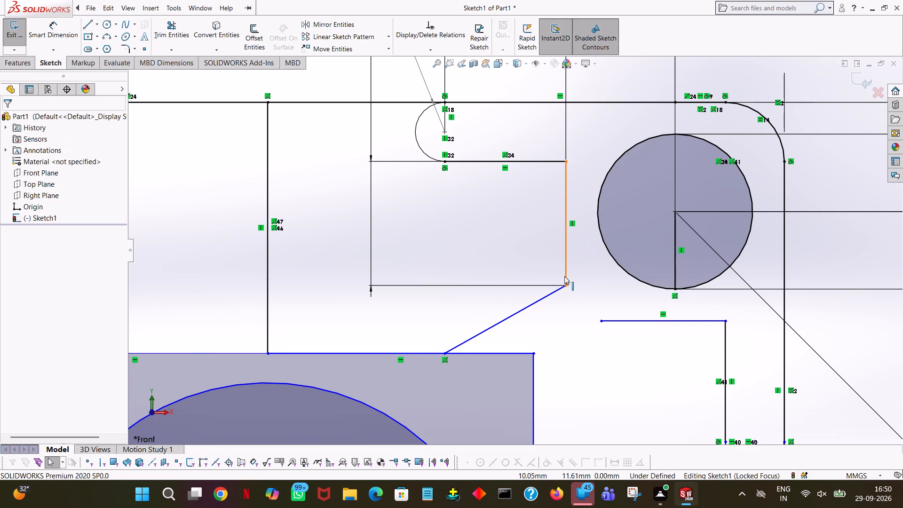
Sketch an angled line about 4.7 mm long from the square's right side, level with the lower semicircle's ends, to the free end of the 4.2 mm horizontal line.
scroll(564, 274, "down", 4, "ctrl")
scroll(564, 274, "up", 10, "ctrl")
scroll(564, 274, "down", 2, "ctrl")
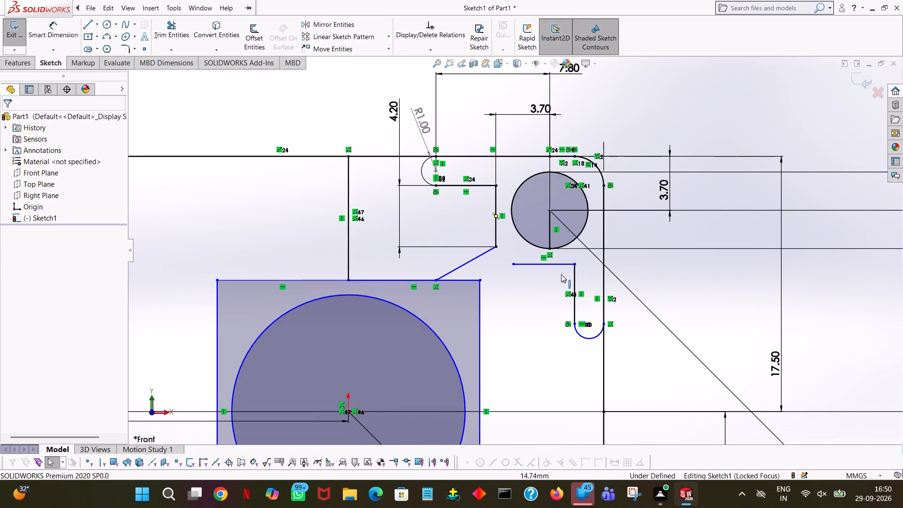
left_click(84, 26)
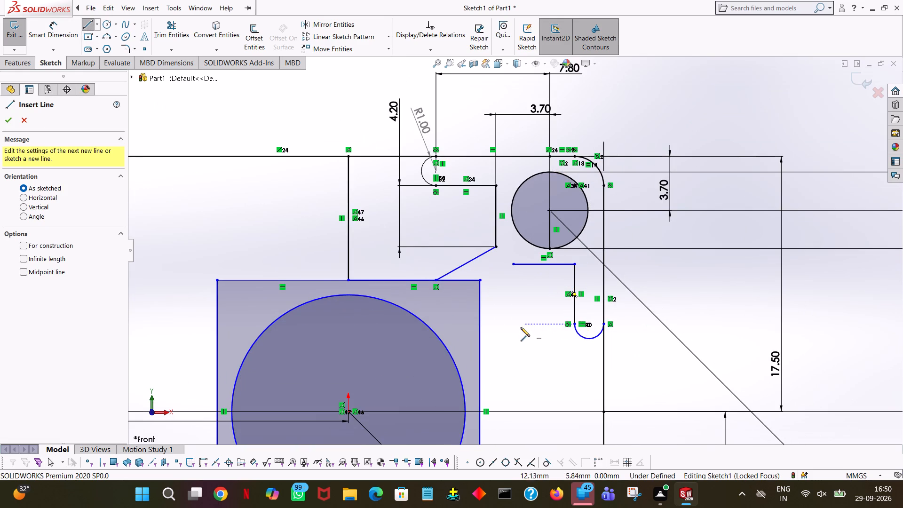
left_click(479, 324)
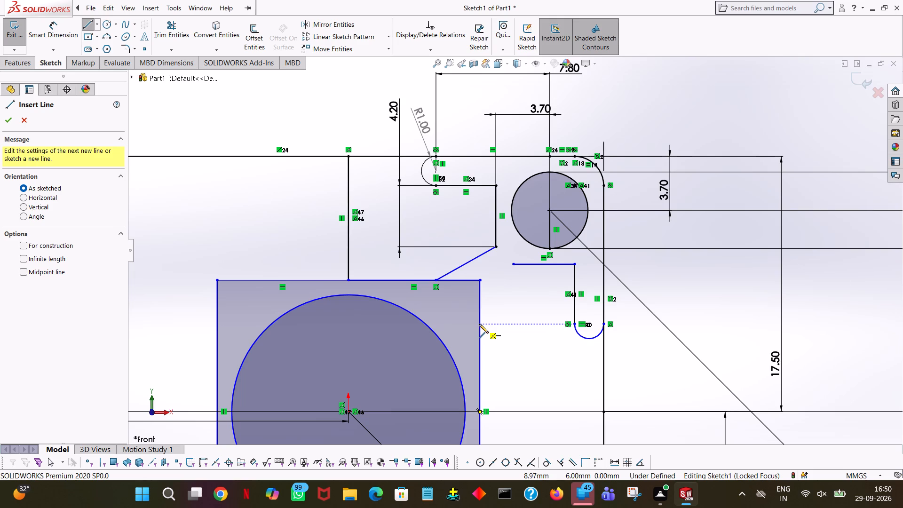
left_click(513, 263)
right_click(513, 263)
left_click(552, 271)
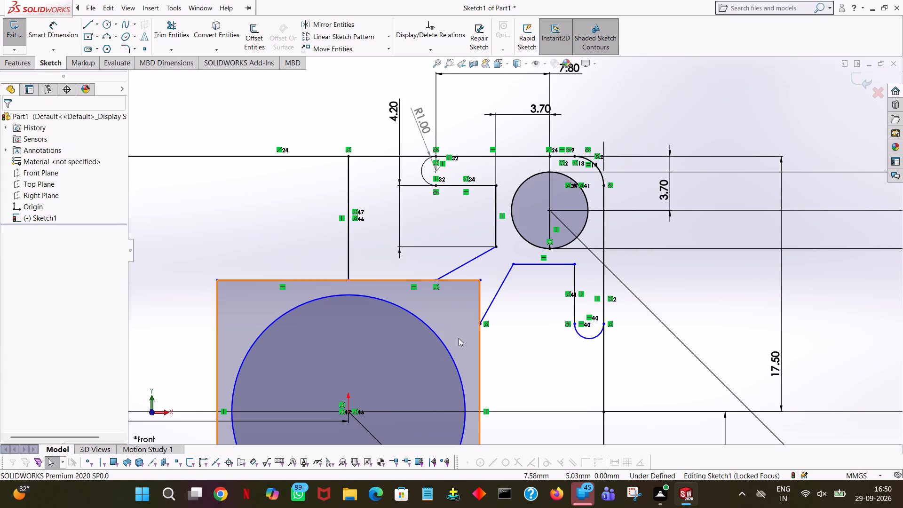
Dimension the length of the left side of the square around the bore.
scroll(459, 338, "down", 3, "ctrl")
scroll(459, 338, "up", 7, "ctrl")
scroll(459, 338, "down", 2, "ctrl")
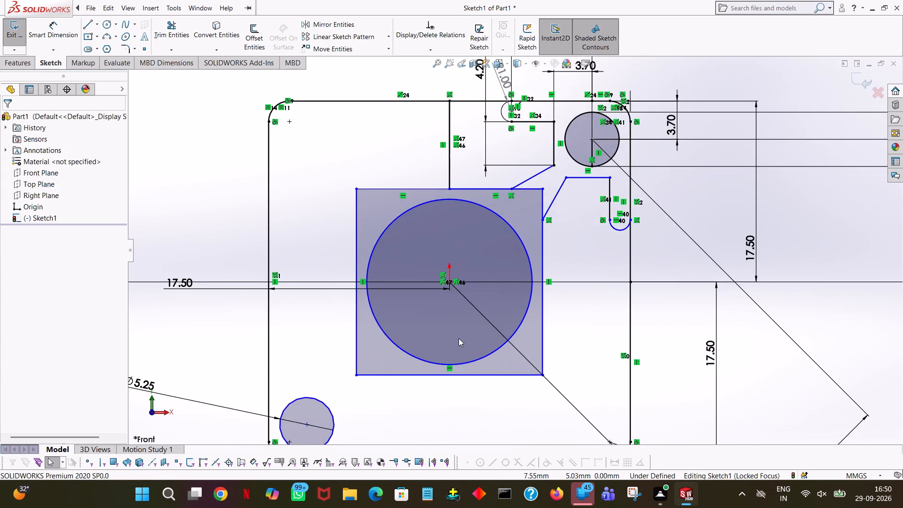
scroll(459, 338, "up", 1, "ctrl")
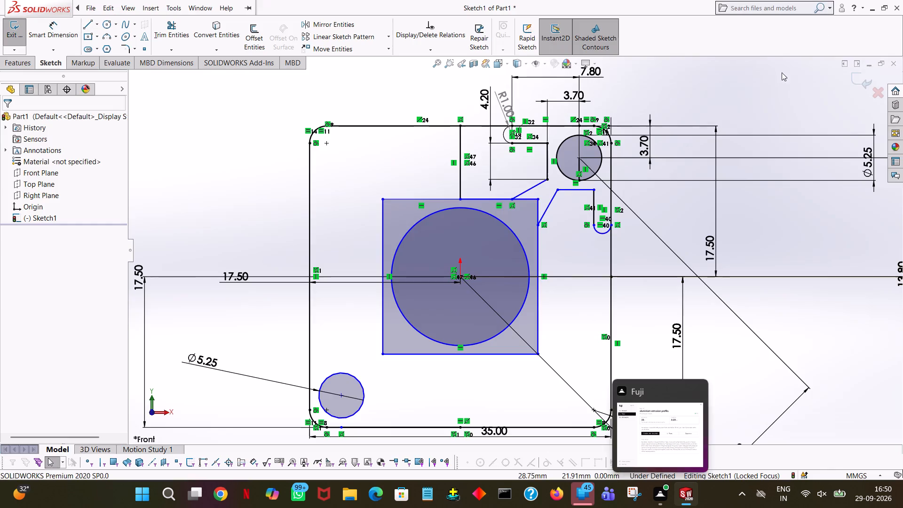
left_click(57, 25)
left_click(383, 238)
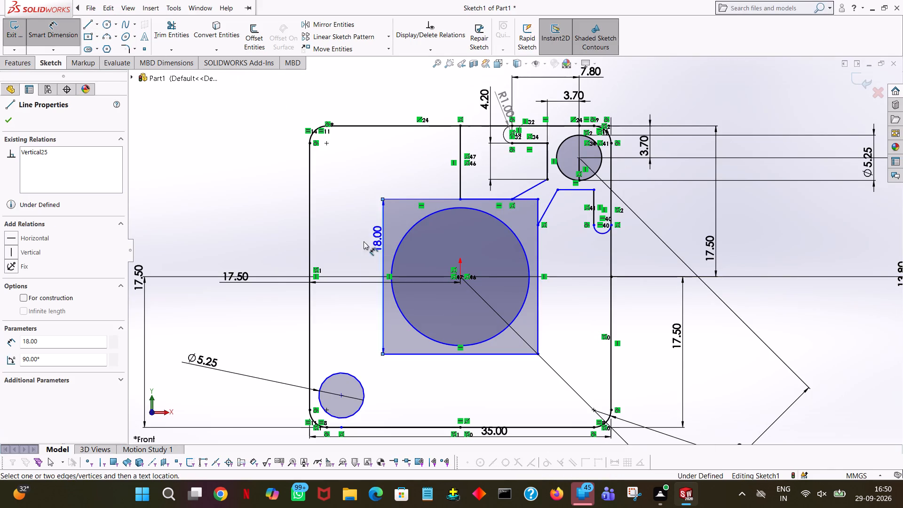
left_click(235, 222)
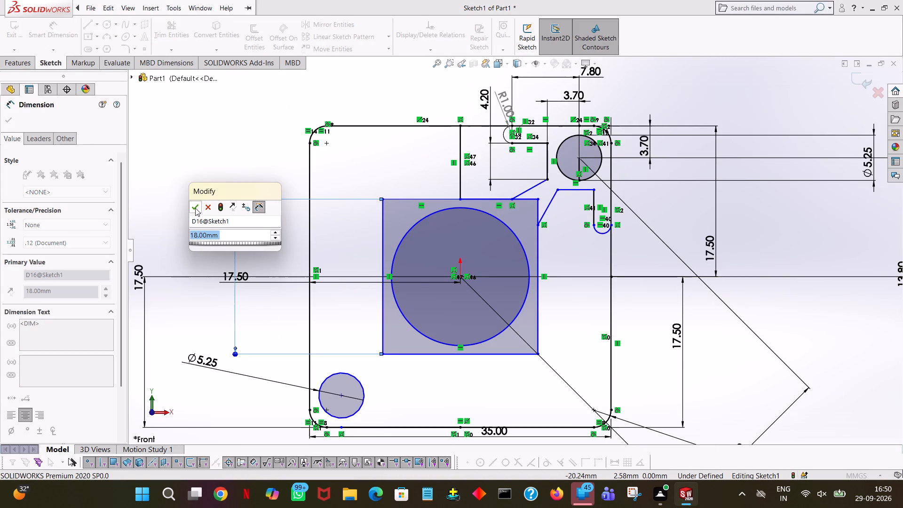
left_click(195, 208)
Dimension the left half of the top side of the square around the bore.
left_click(420, 198)
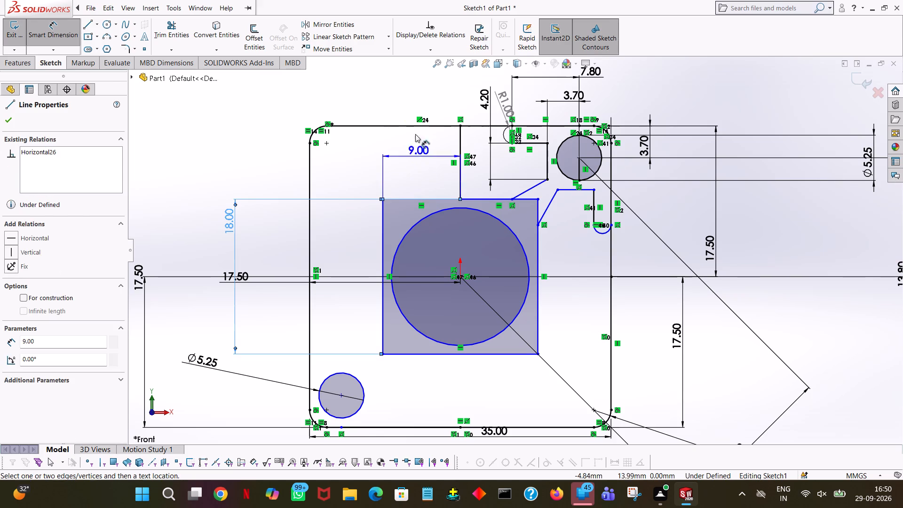
left_click(408, 91)
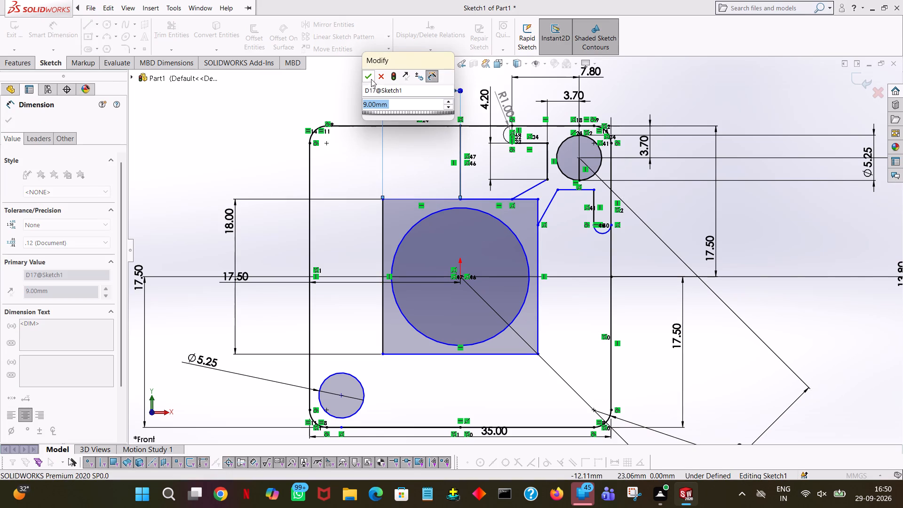
left_click(377, 78)
left_click(740, 103)
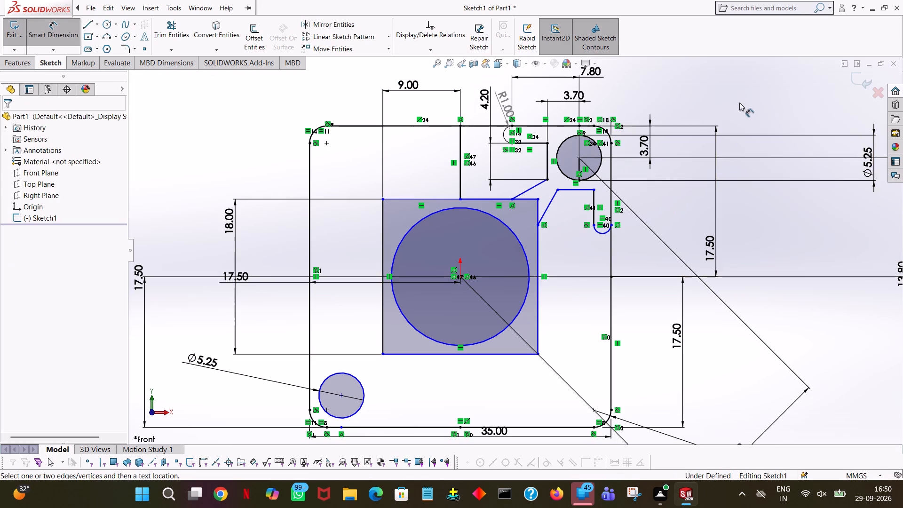
left_click(64, 28)
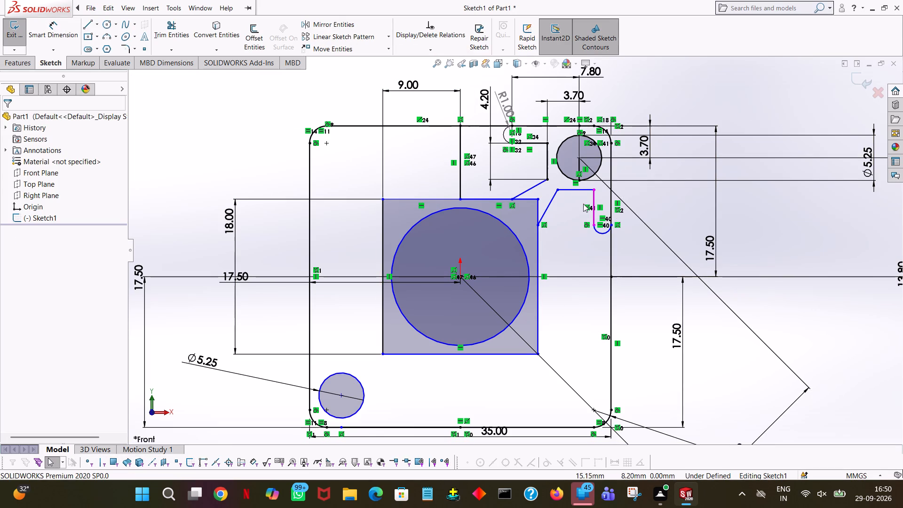
Sketch a 9.5 mm horizontal line along the profile's bottom edge, starting where the lower-left corner fillet ends.
left_click(87, 25)
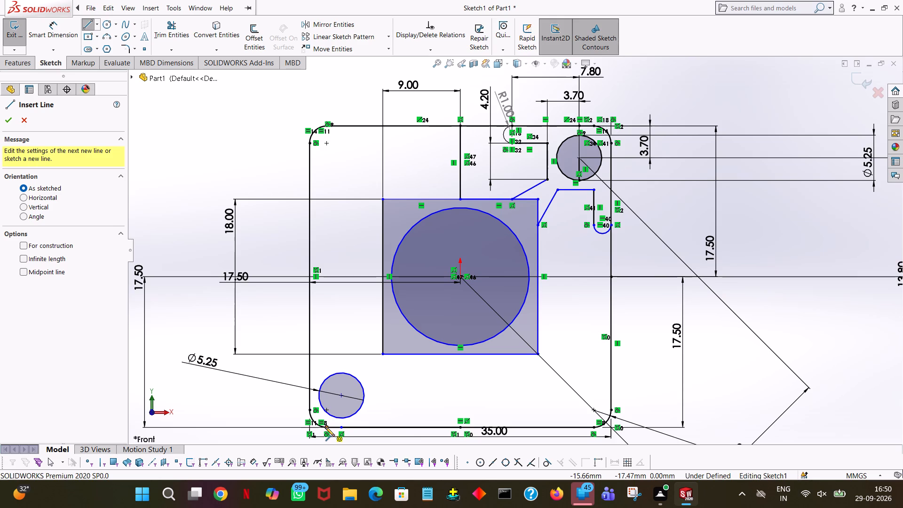
left_click(325, 427)
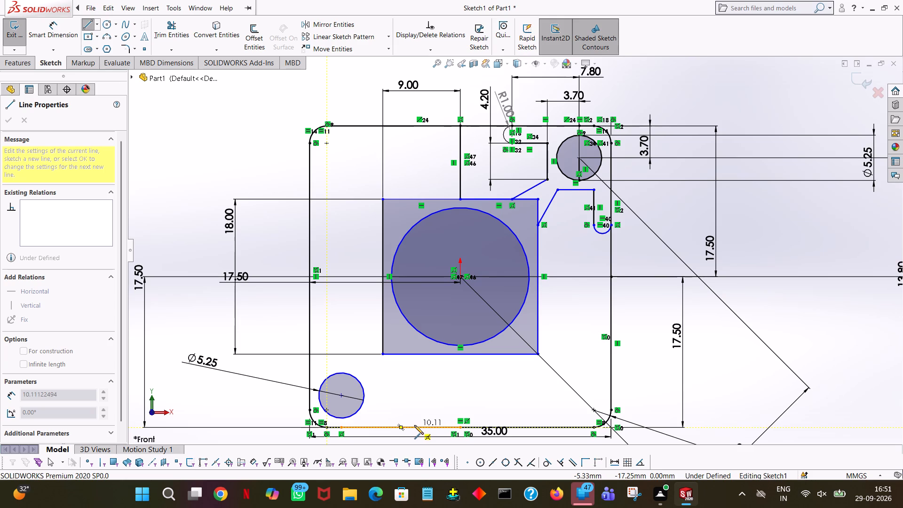
left_click(414, 425)
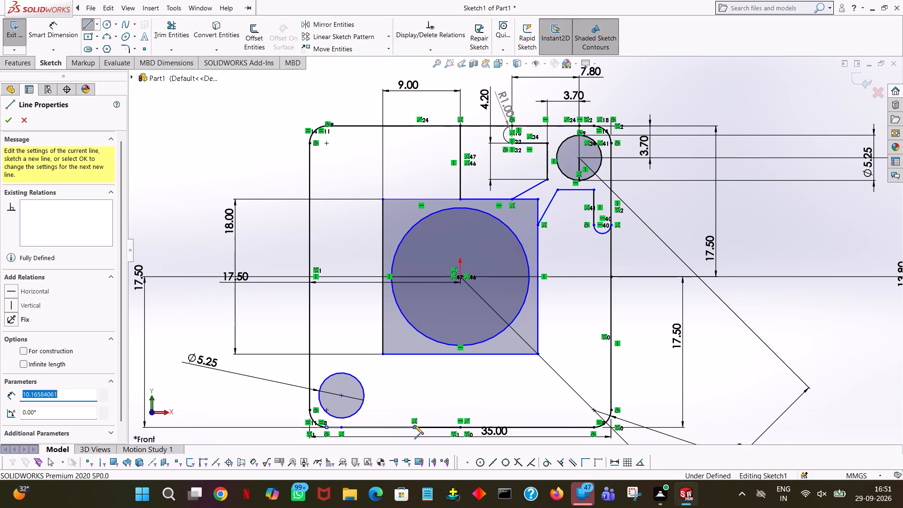
type("9.5")
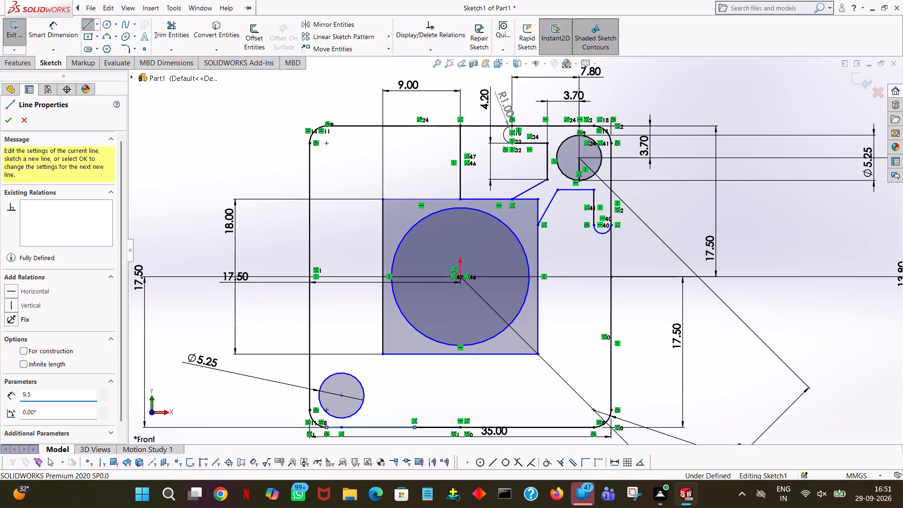
key("Return")
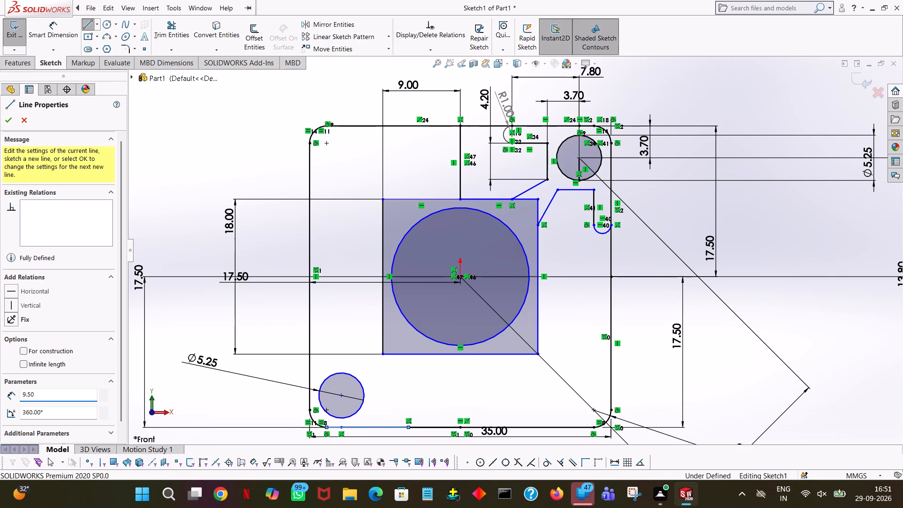
Sketch a 1 mm vertical line upward from the free end of the 9.5 mm bottom-edge line.
left_click(408, 393)
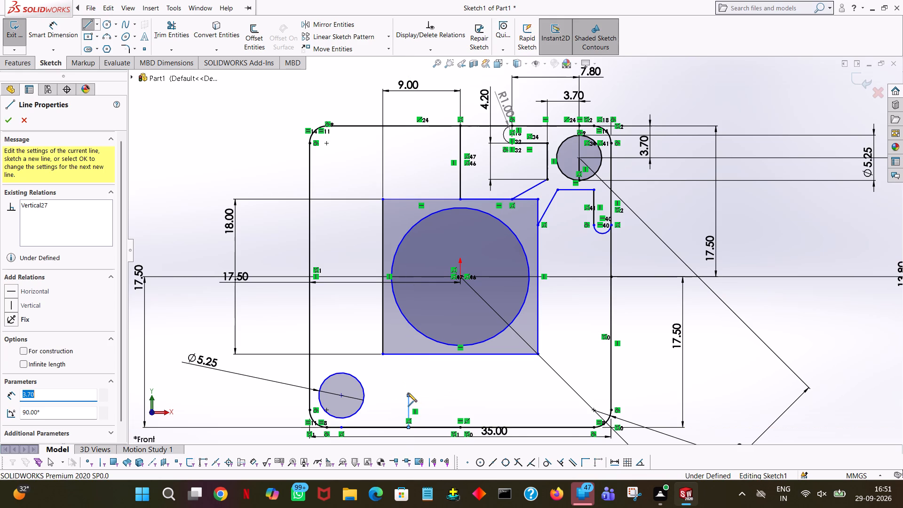
key("1")
key("Return")
right_click(408, 393)
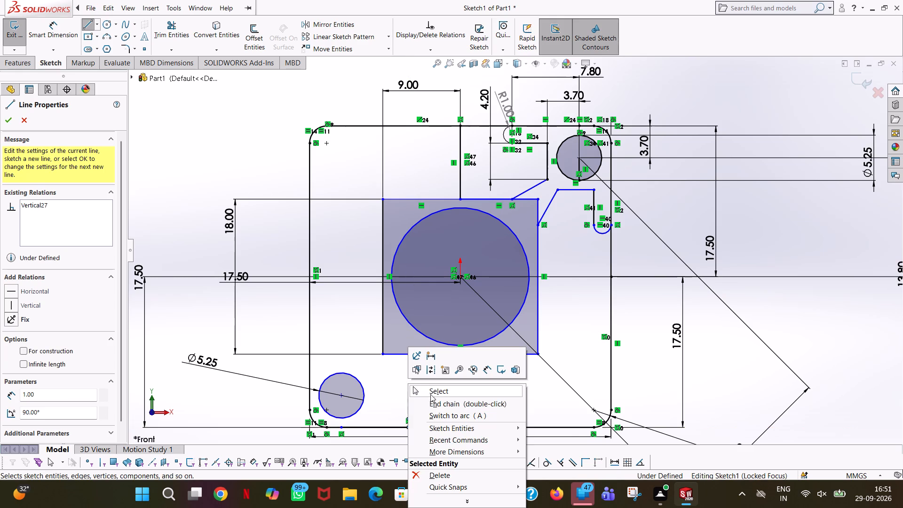
left_click(436, 392)
Sketch a circle of 1 mm radius centred on the 1 mm line's upper end, touching the profile's bottom edge.
scroll(414, 430, "down", 5, "ctrl")
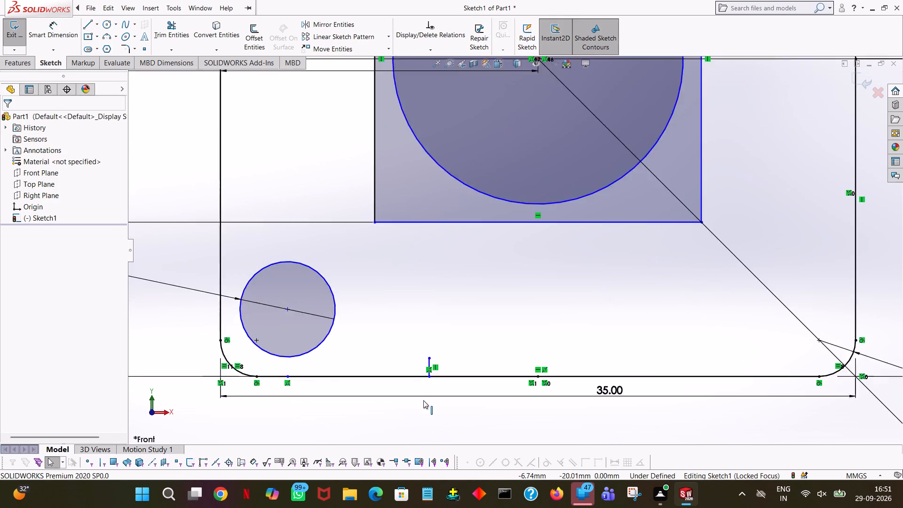
left_click(102, 22)
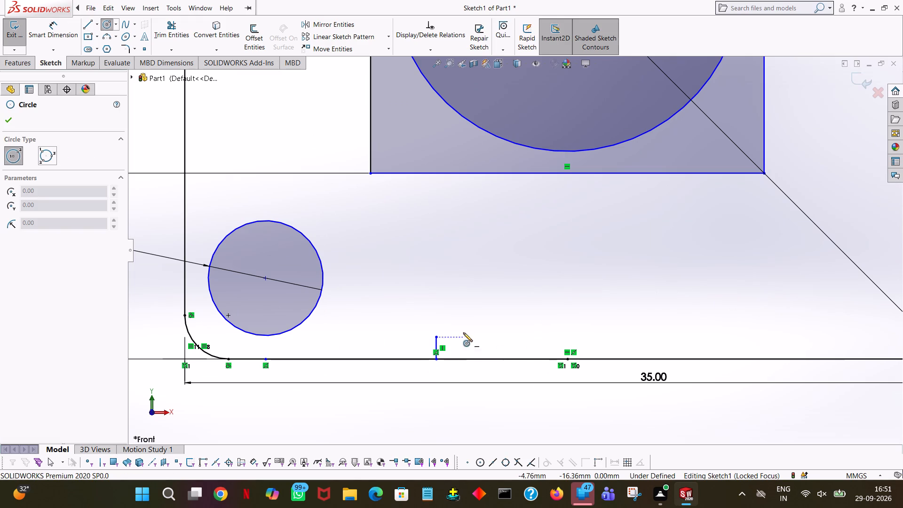
left_click(437, 336)
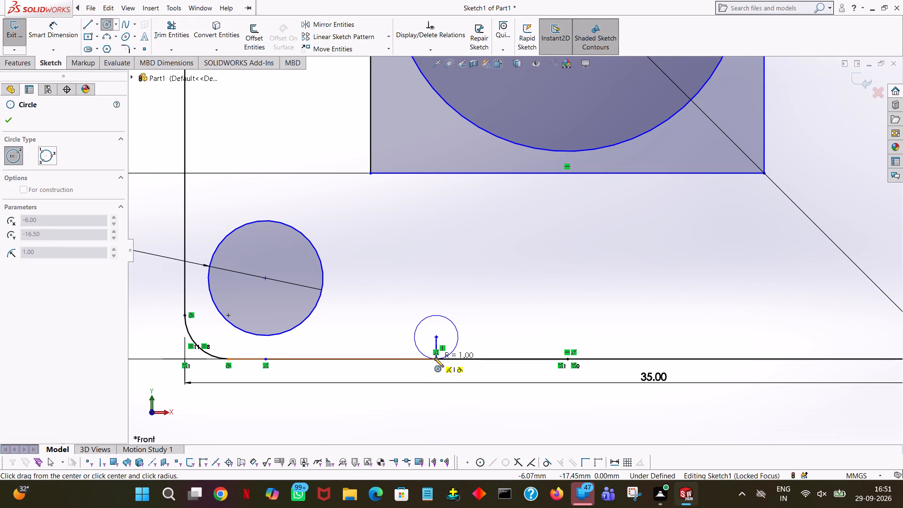
left_click(435, 358)
right_click(435, 358)
left_click(475, 363)
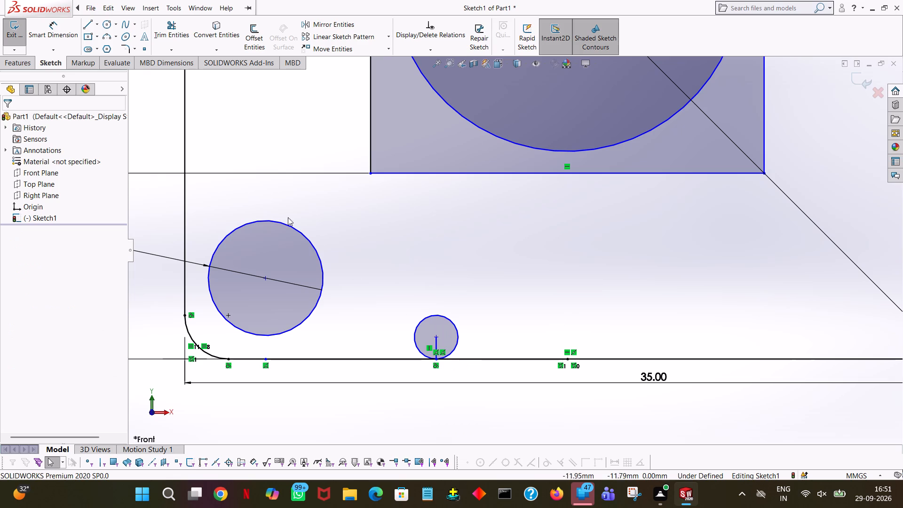
Sketch a horizontal reference line from the lower-left 5.25 mm circle's centre towards the profile's interior and set its length to 3.7 mm.
left_click(90, 26)
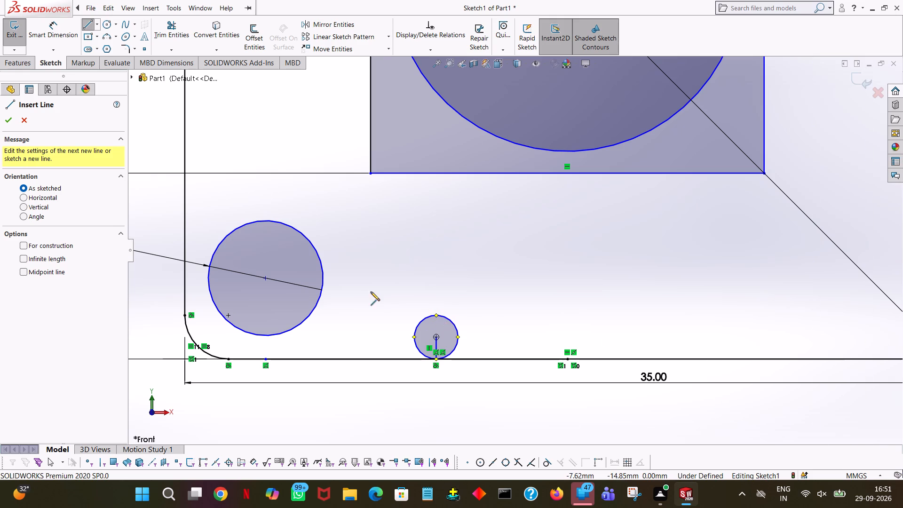
left_click(263, 278)
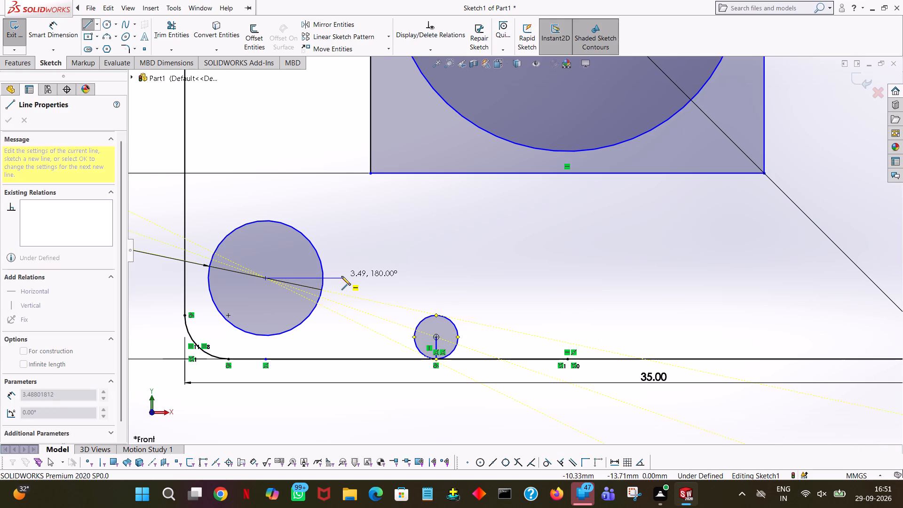
left_click(341, 276)
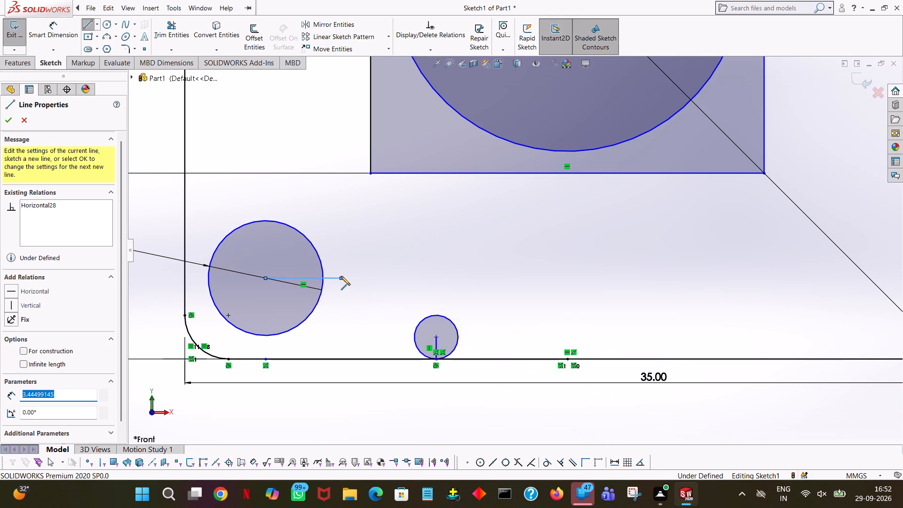
type("3.")
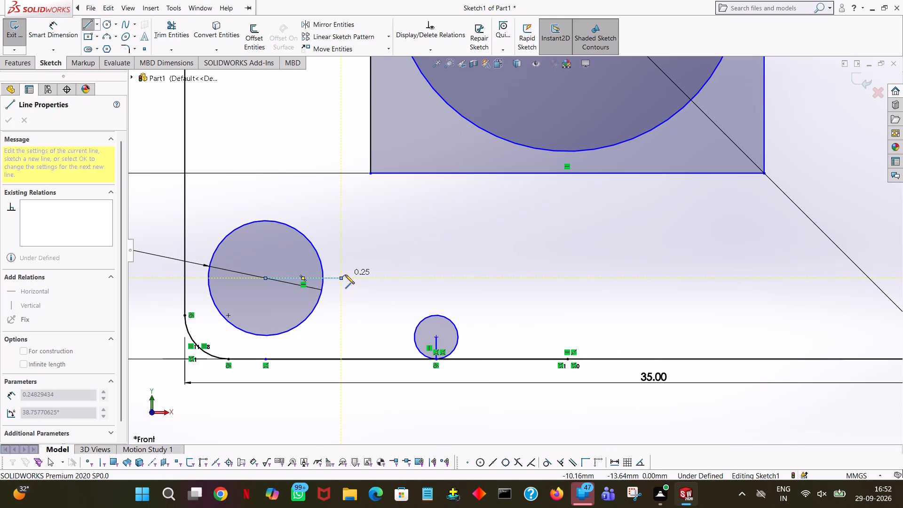
key("7")
key("Return")
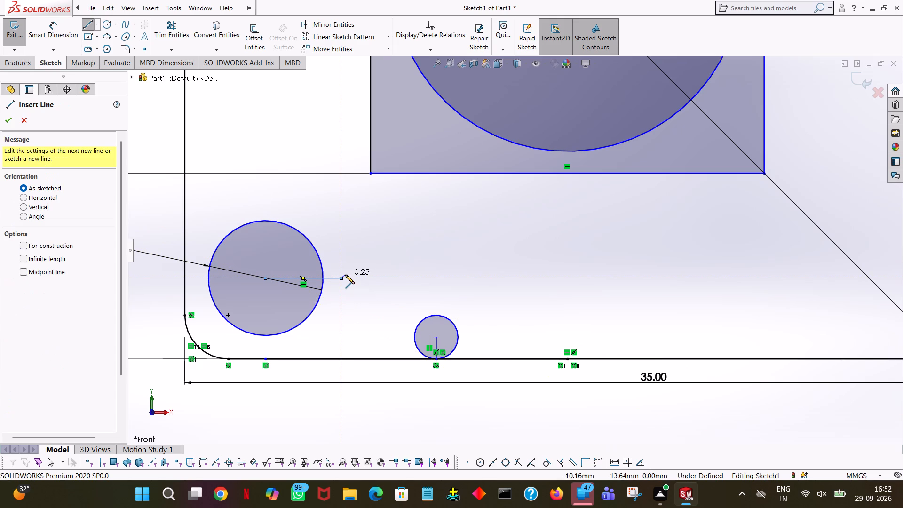
right_click(345, 275)
left_click(371, 279)
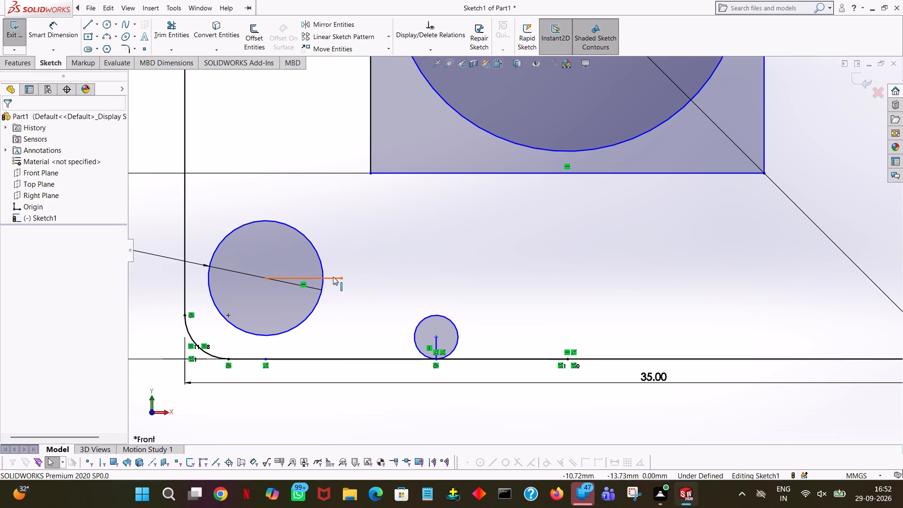
left_click(333, 277)
type("3.")
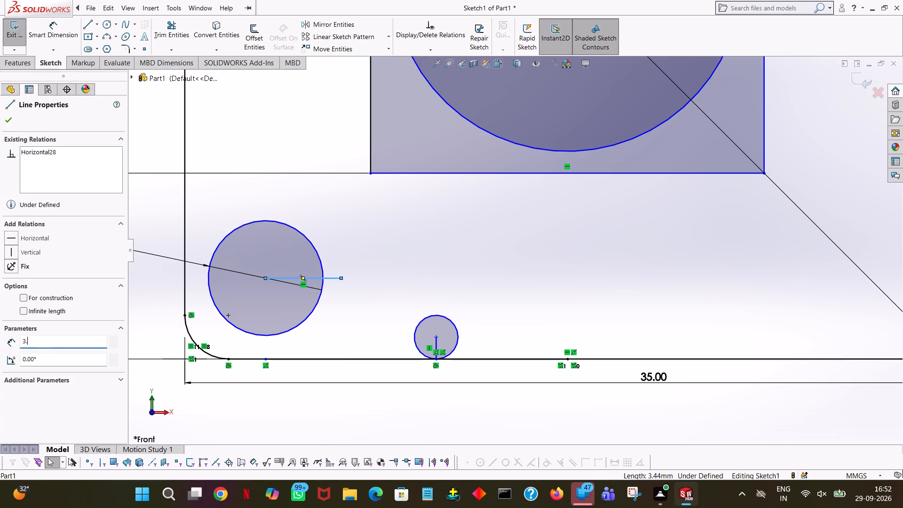
key("7")
key("Return")
left_click(5, 117)
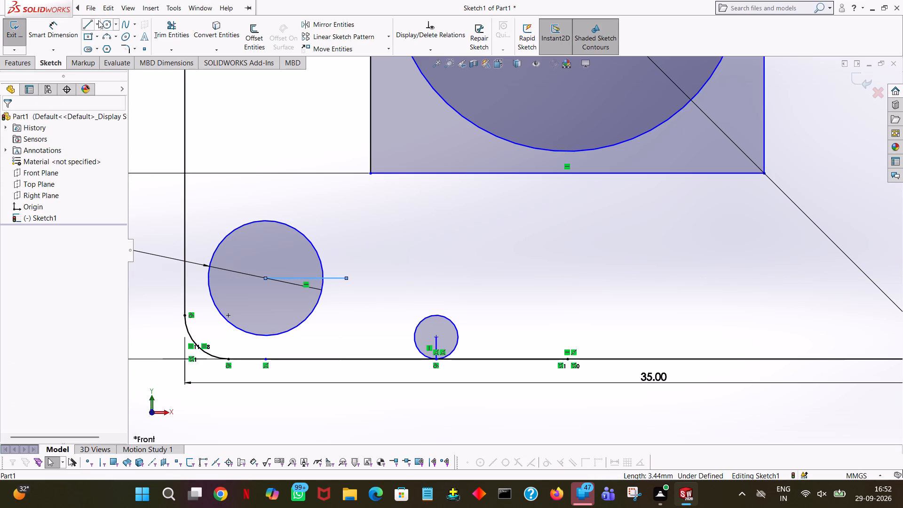
Sketch a 4.1 mm horizontal line from the 1 mm radius circle's top, then a 1.7 mm vertical line up to the 3.7 mm line's end.
left_click(90, 20)
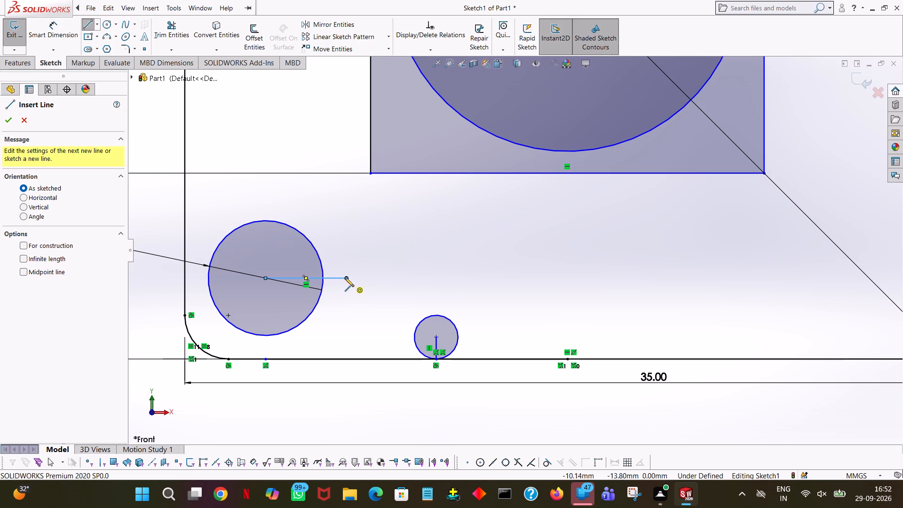
left_click(436, 313)
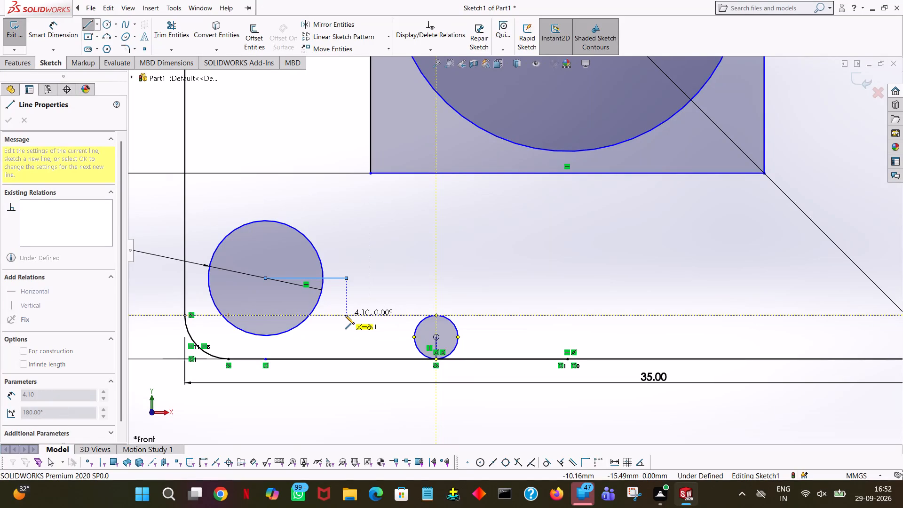
left_click(345, 315)
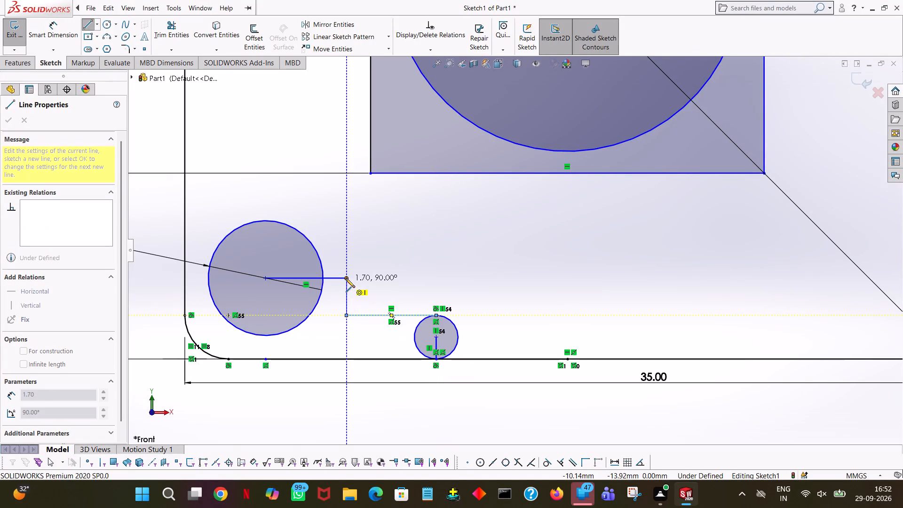
left_click(346, 276)
right_click(346, 276)
left_click(362, 280)
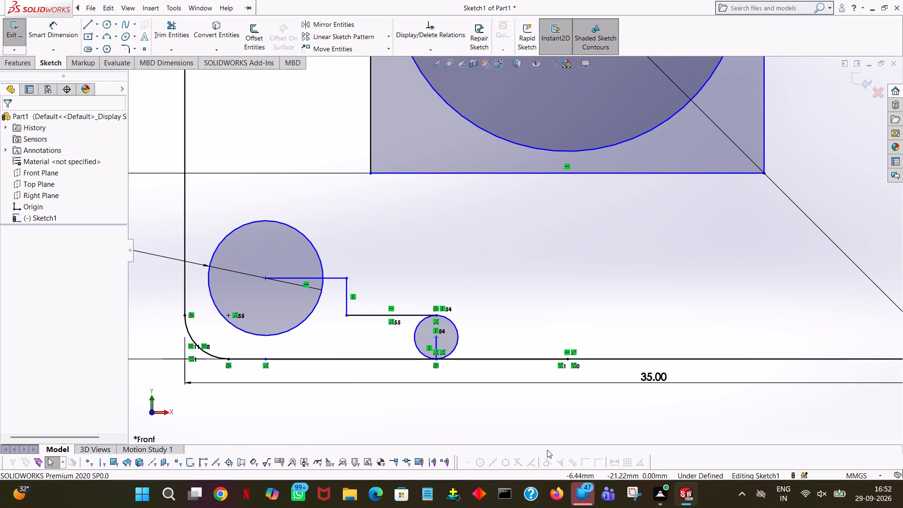
Trim away the 3.7 mm horizontal reference line, both inside and outside the lower-left 5.25 mm circle.
left_click(328, 277)
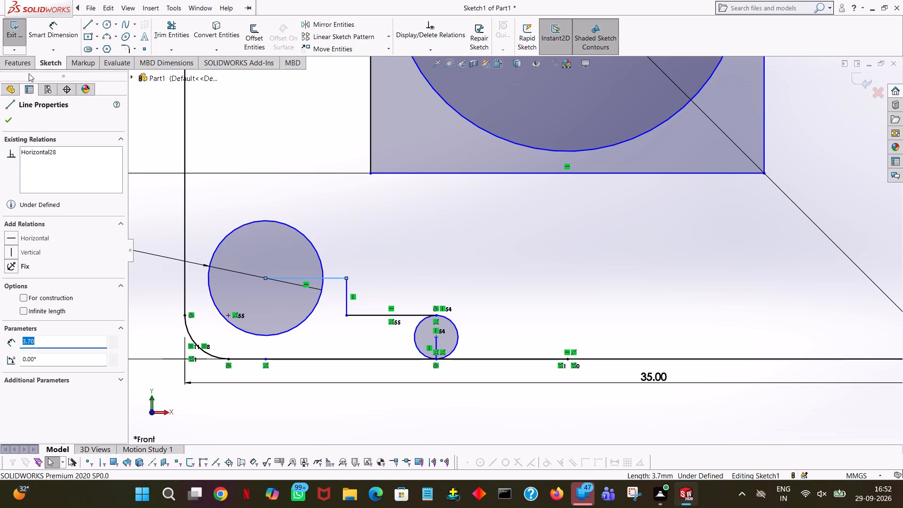
left_click(11, 119)
left_click(176, 23)
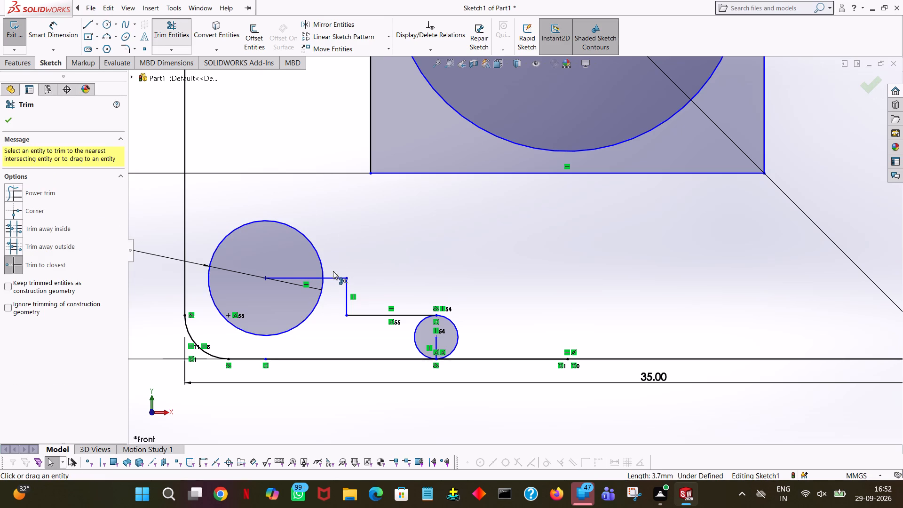
left_click(334, 276)
left_click(313, 279)
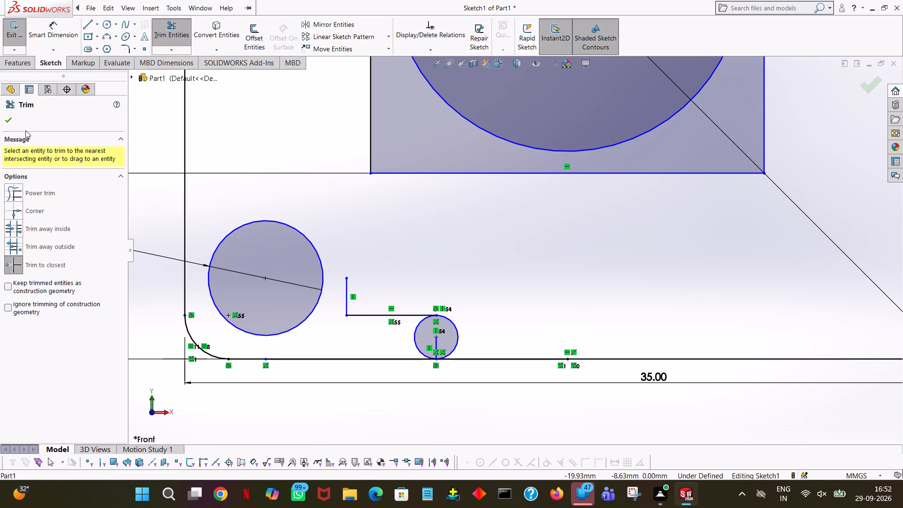
left_click(11, 123)
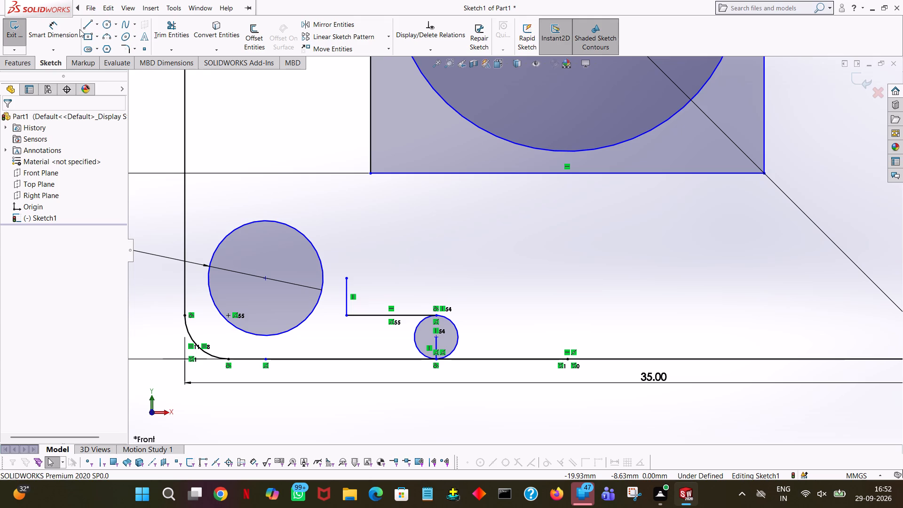
Set the length of the vertical line beside the lower-left 5.25 mm circle to 4.2 mm.
left_click(345, 290)
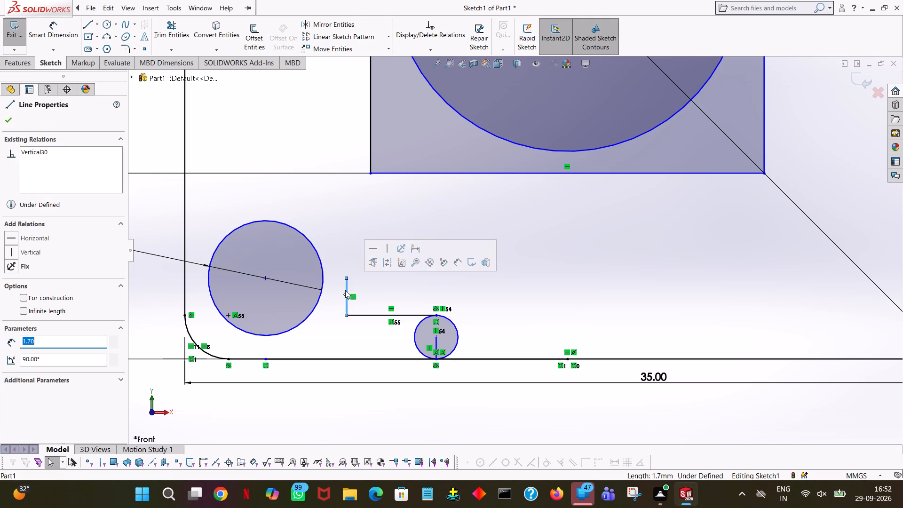
type("4.2")
key("Return")
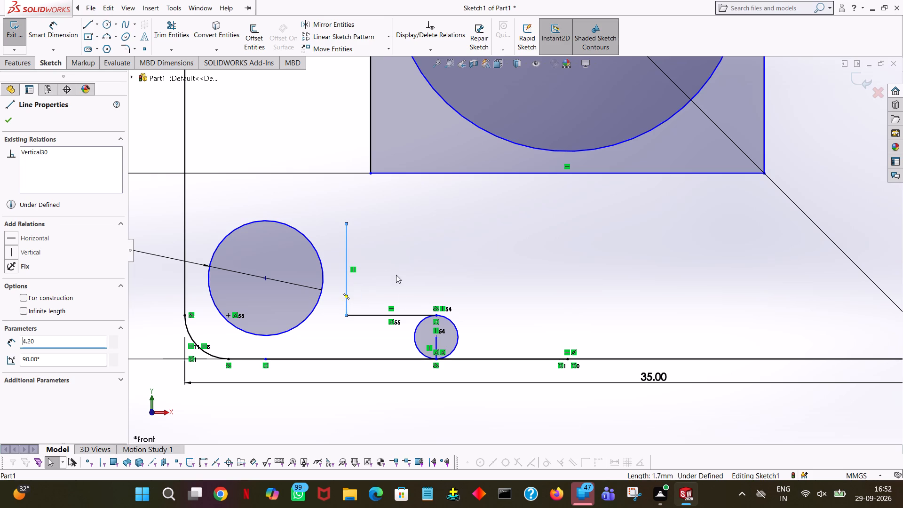
Trim away the left half of the 1 mm radius circle on the profile's bottom edge and its vertical radius line.
left_click(167, 22)
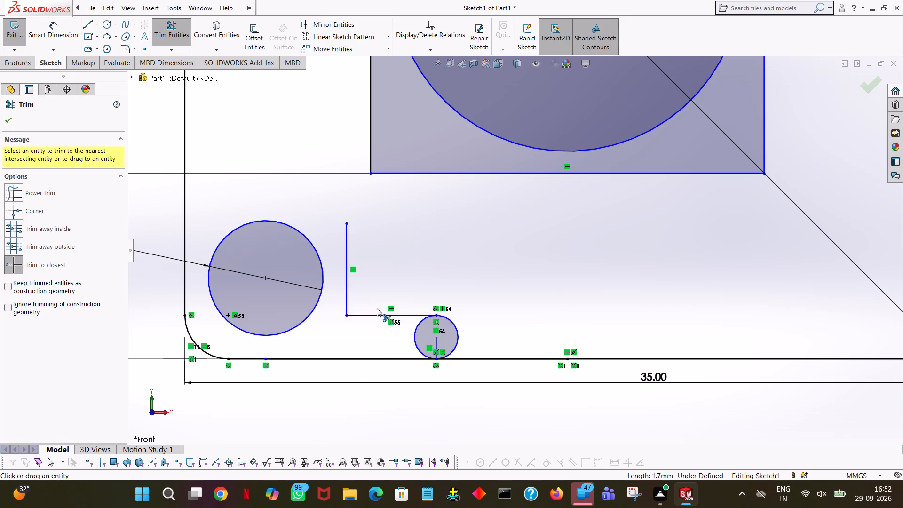
left_click(413, 336)
left_click(435, 340)
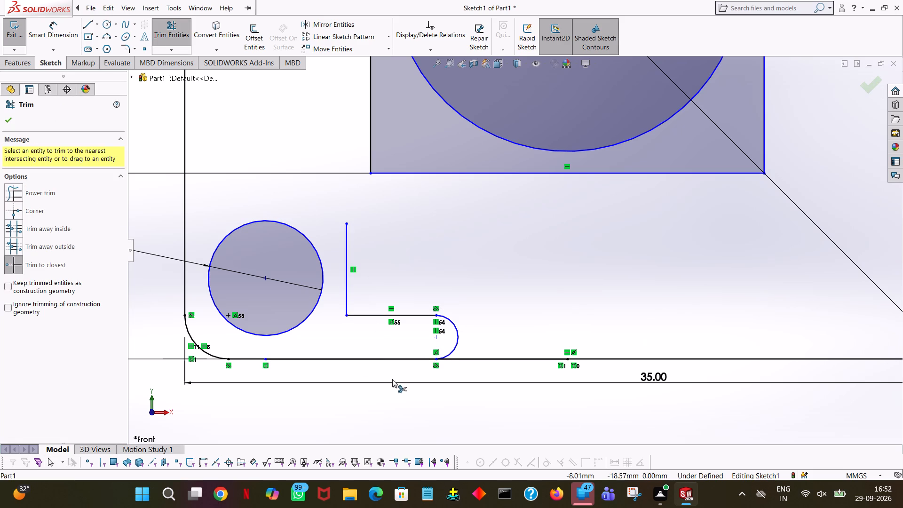
left_click(14, 120)
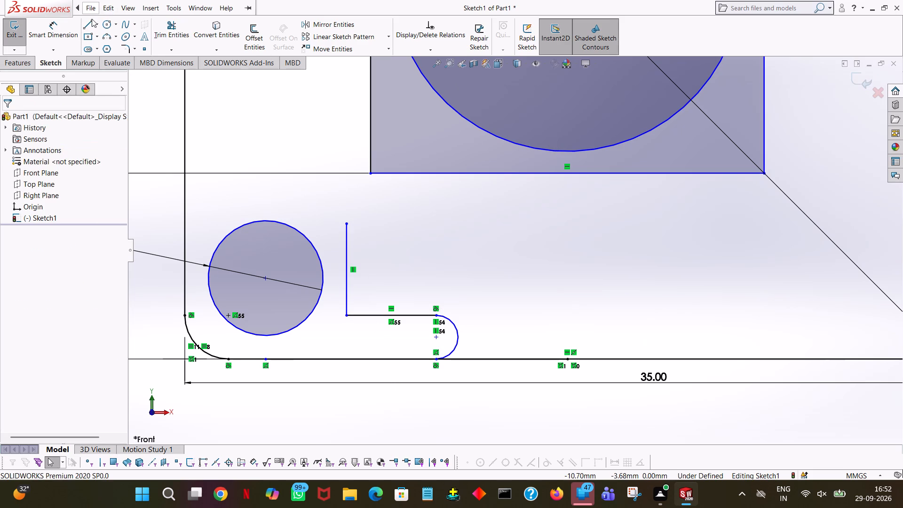
Sketch a 9.5 mm line up the profile's left edge from the corner arc's end, then a 1 mm horizontal line inwards.
left_click(89, 24)
left_click(184, 317)
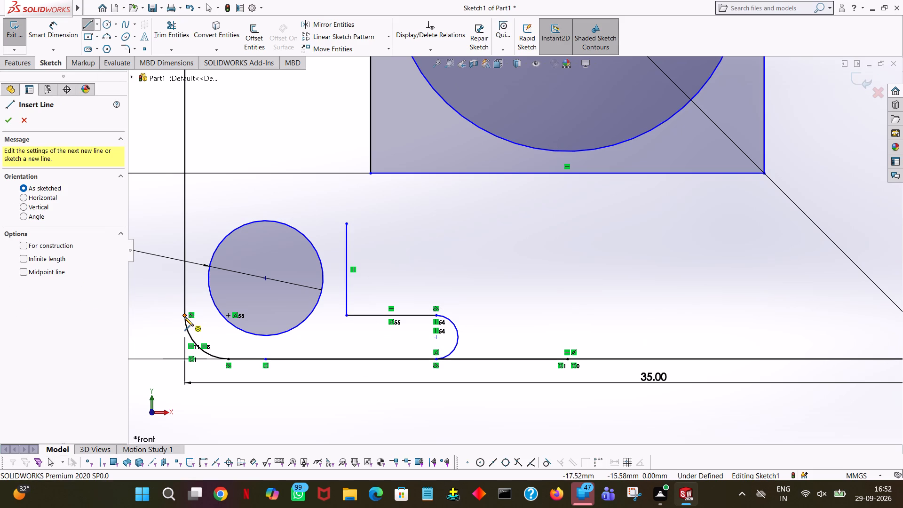
left_click(184, 185)
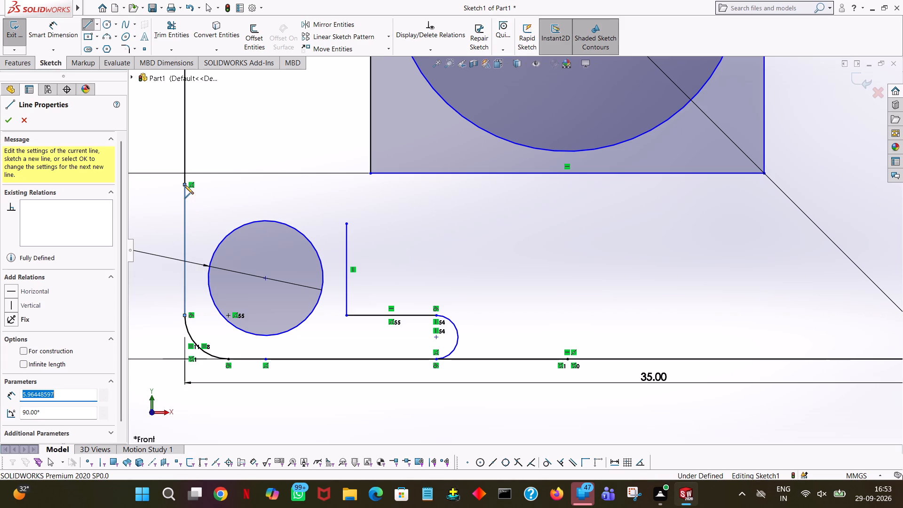
type("9.5")
key("Return")
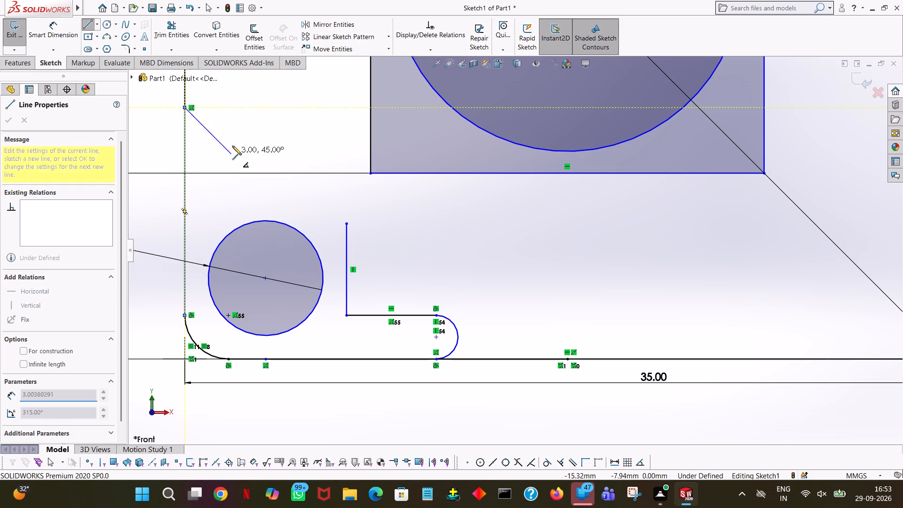
left_click(207, 105)
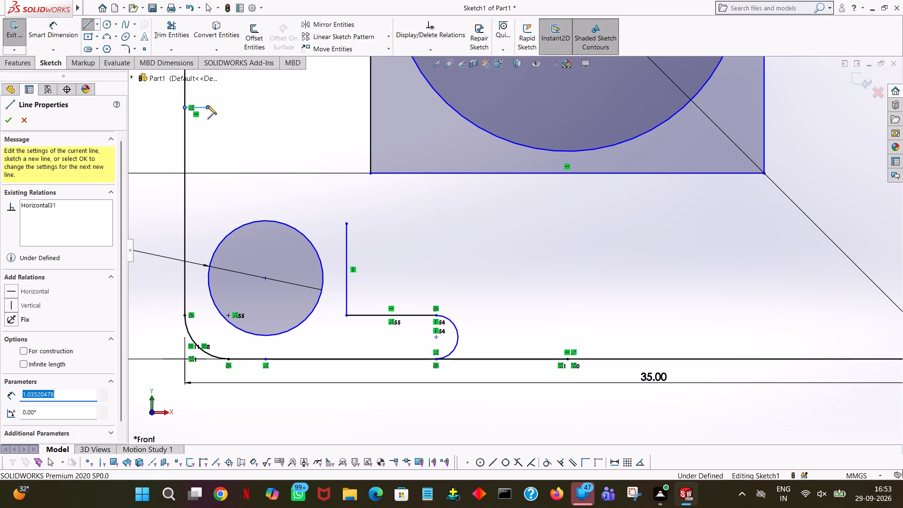
key("1")
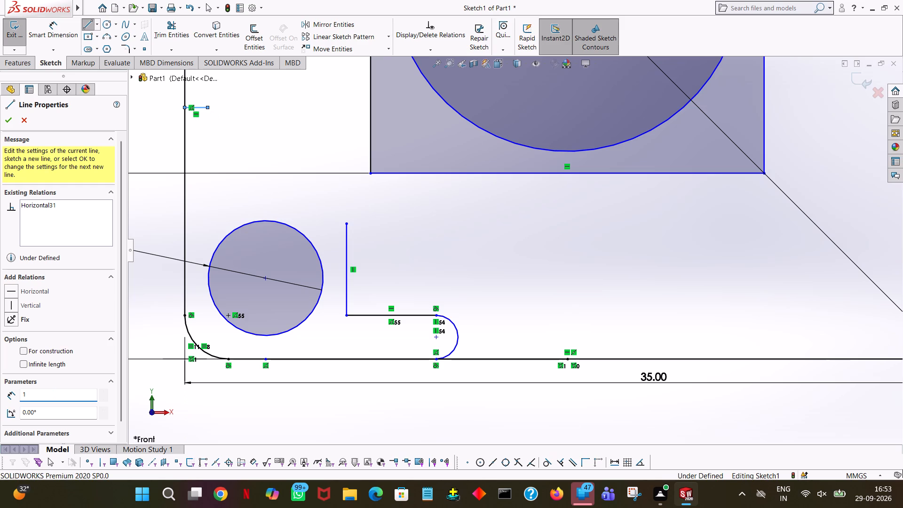
key("Return")
right_click(207, 105)
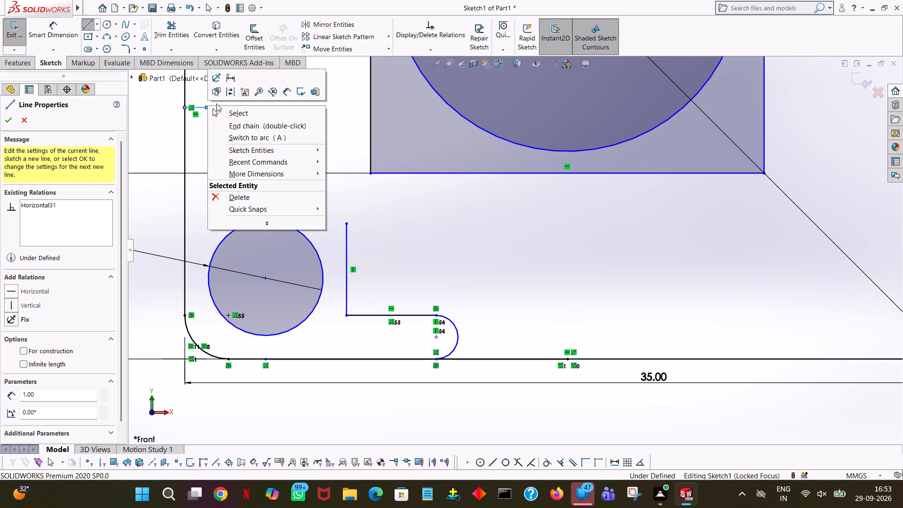
left_click(238, 110)
Sketch a 1 mm radius circle centred on the 1 mm line's inner end and touching the profile's left edge.
left_click(107, 28)
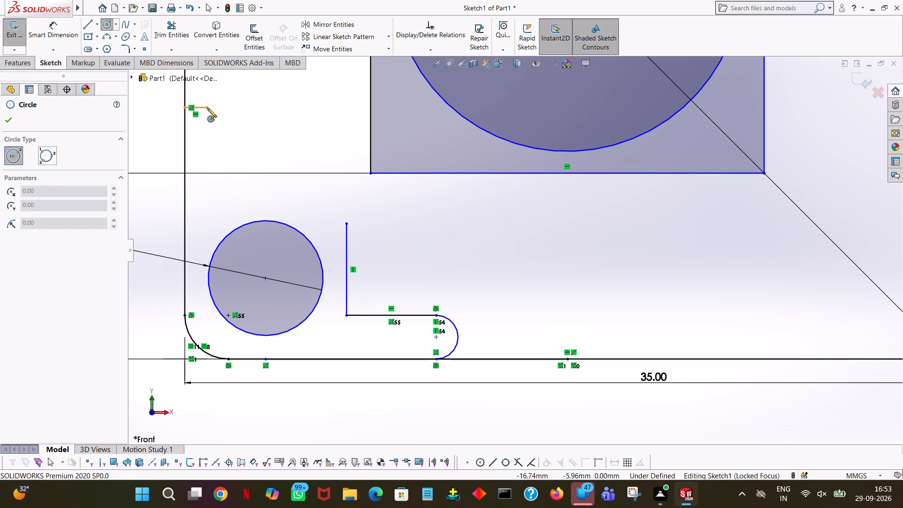
left_click(208, 109)
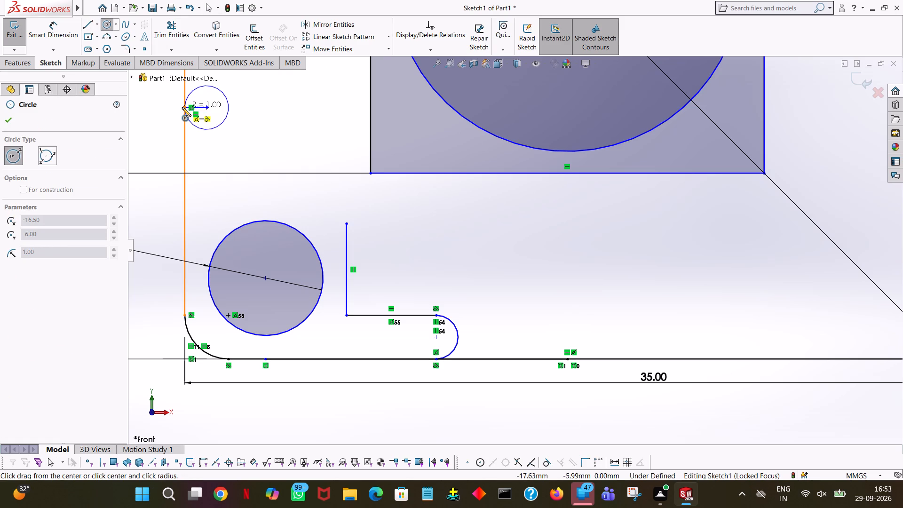
left_click(182, 107)
right_click(182, 107)
left_click(214, 114)
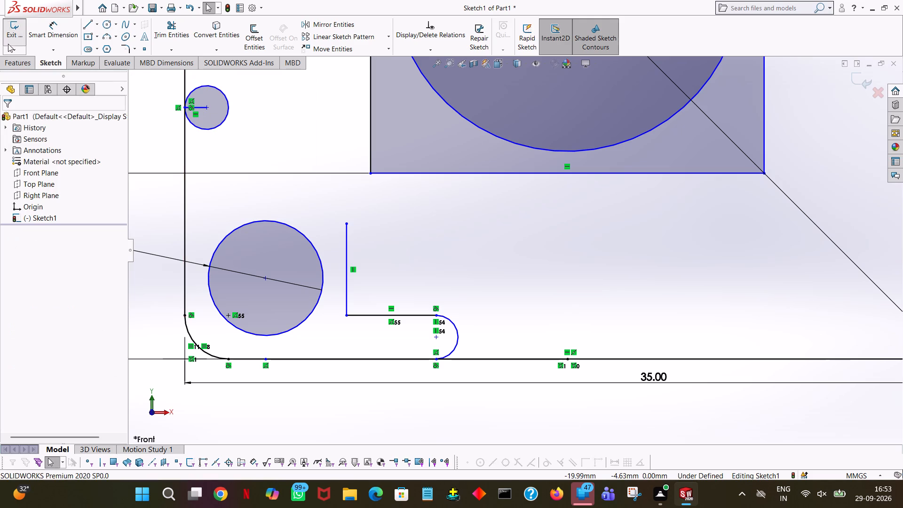
Sketch a 3.7 mm vertical reference line upwards from the lower-left 5.25 mm circle's centre.
left_click(90, 28)
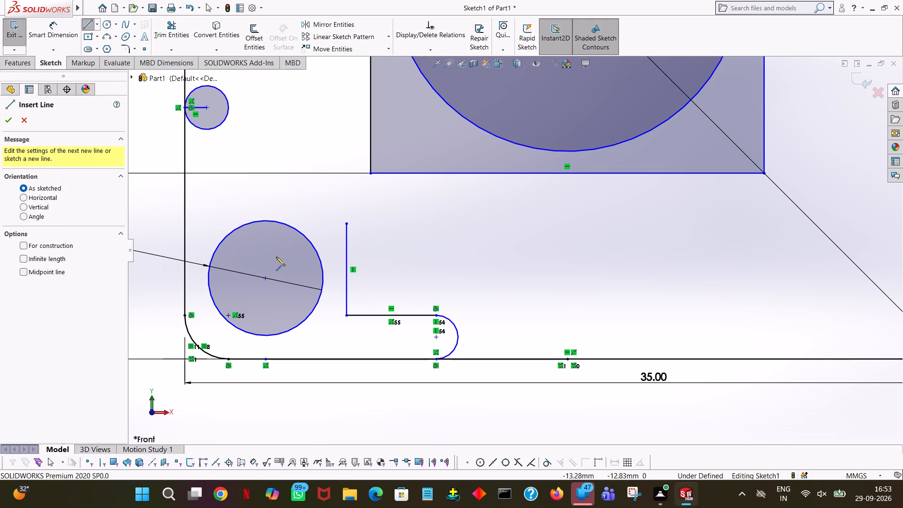
left_click(264, 277)
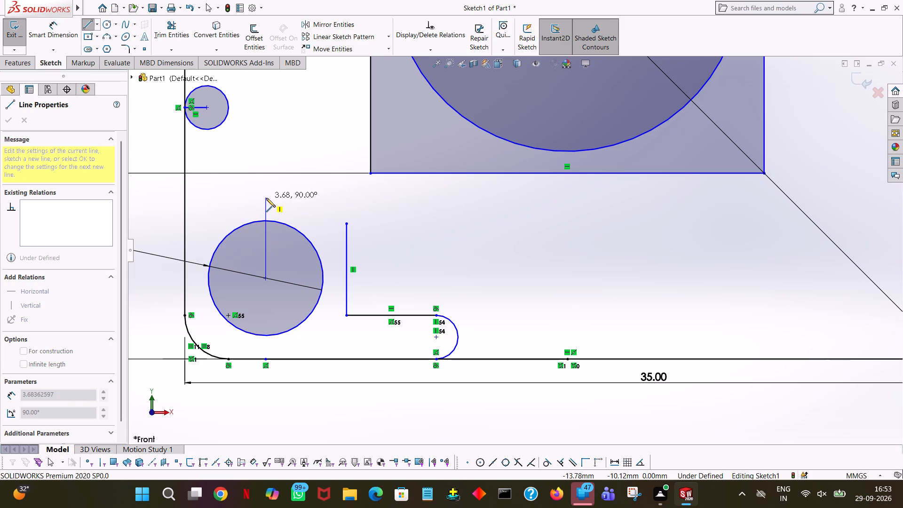
left_click(268, 190)
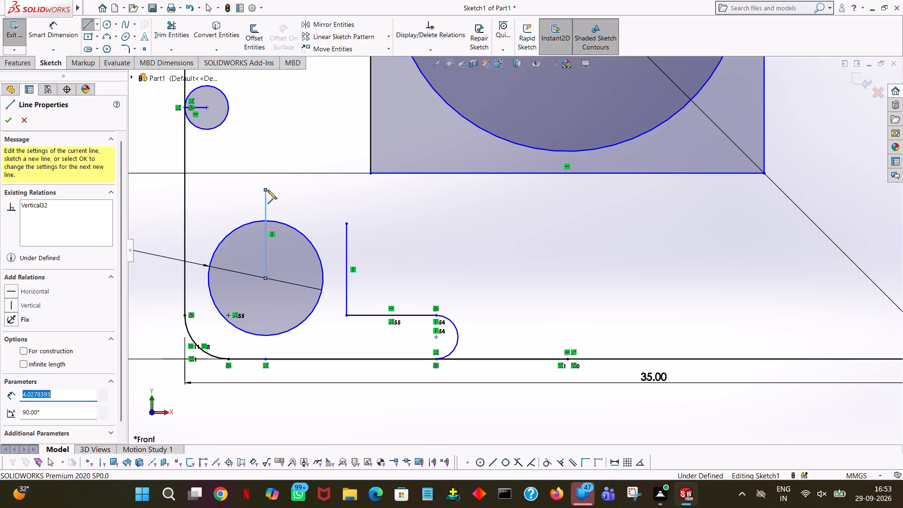
type("3.7")
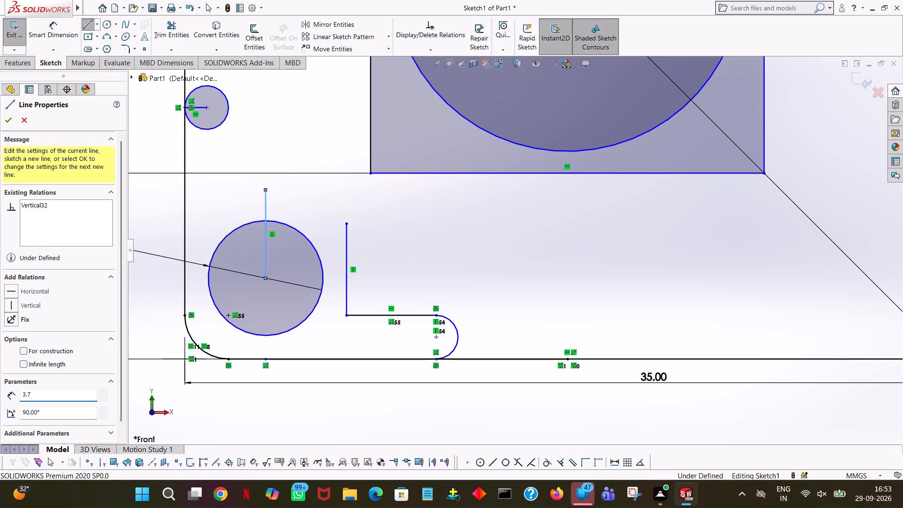
key("Return")
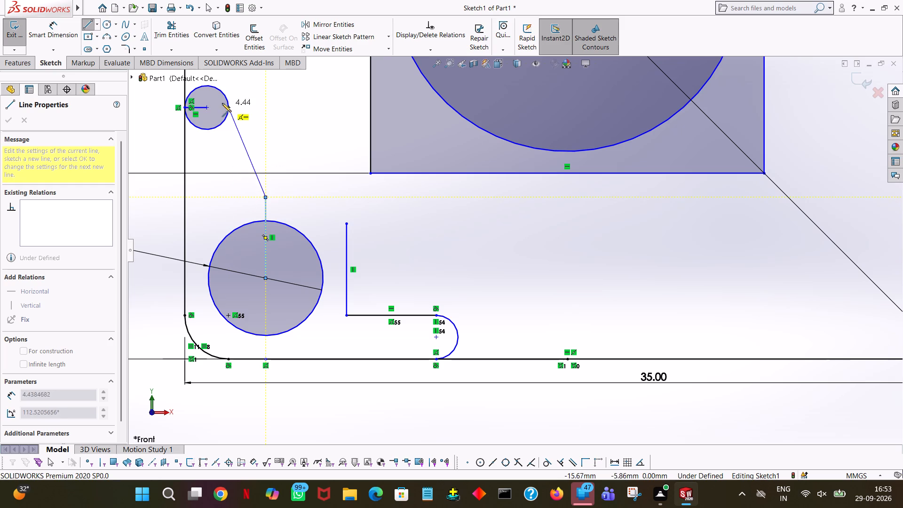
Continue with a 1.7 mm horizontal line towards the left edge, then a 4.1 mm vertical line up to the small circle's inner side.
left_click(228, 195)
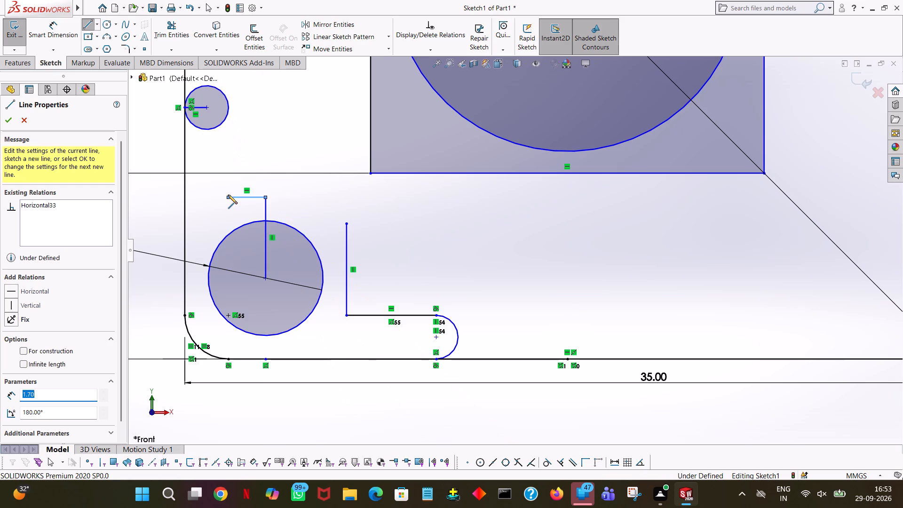
left_click(228, 108)
right_click(228, 108)
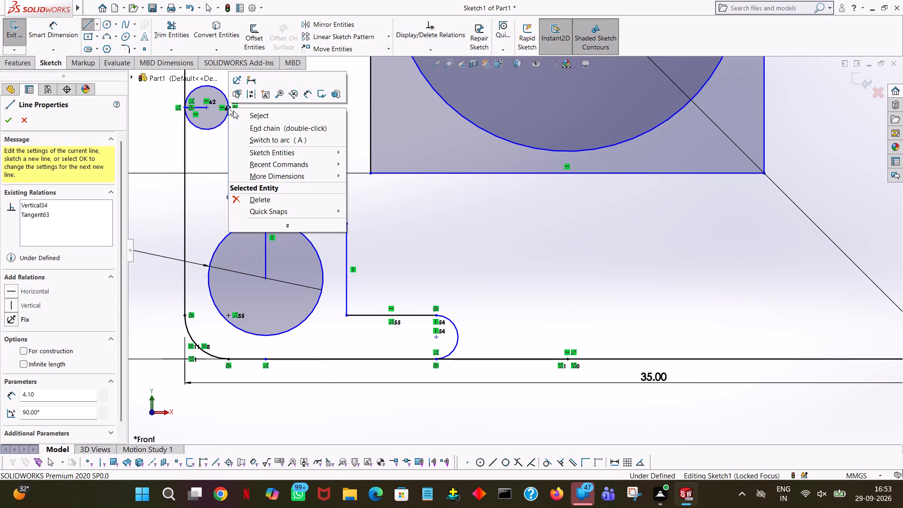
left_click(250, 114)
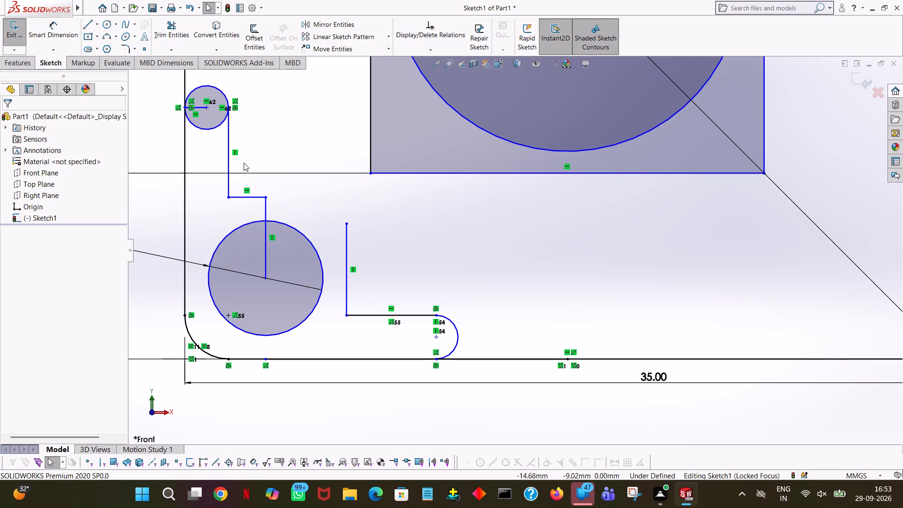
left_click(228, 132)
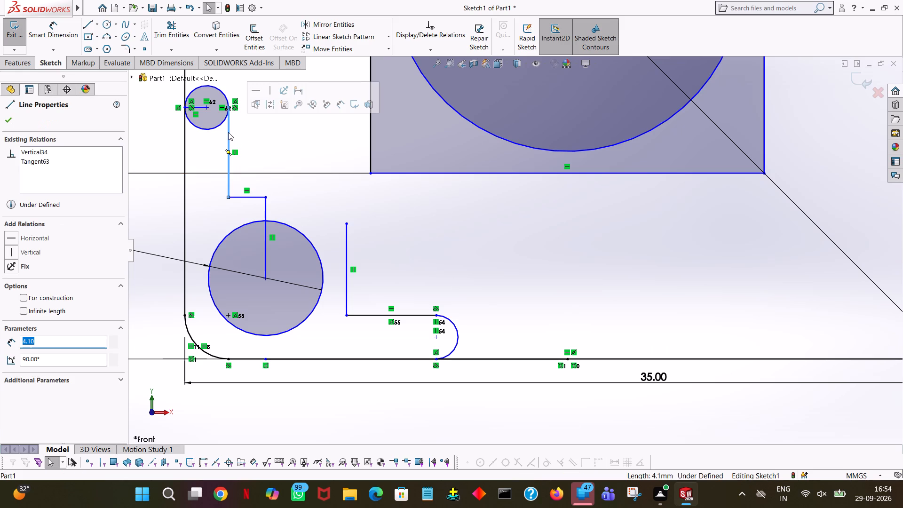
Trim away the part of the vertical reference line outside the lower-left 5.25 mm circle.
left_click(166, 31)
left_click(267, 207)
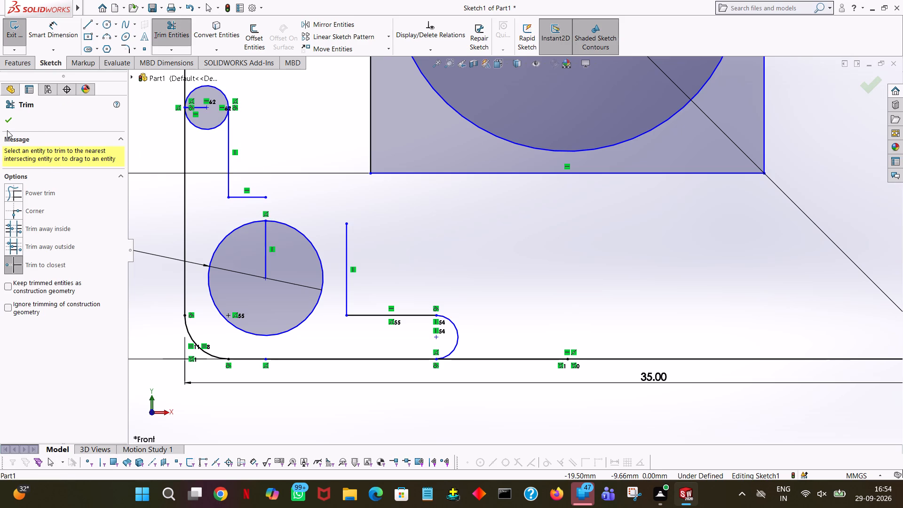
left_click(2, 117)
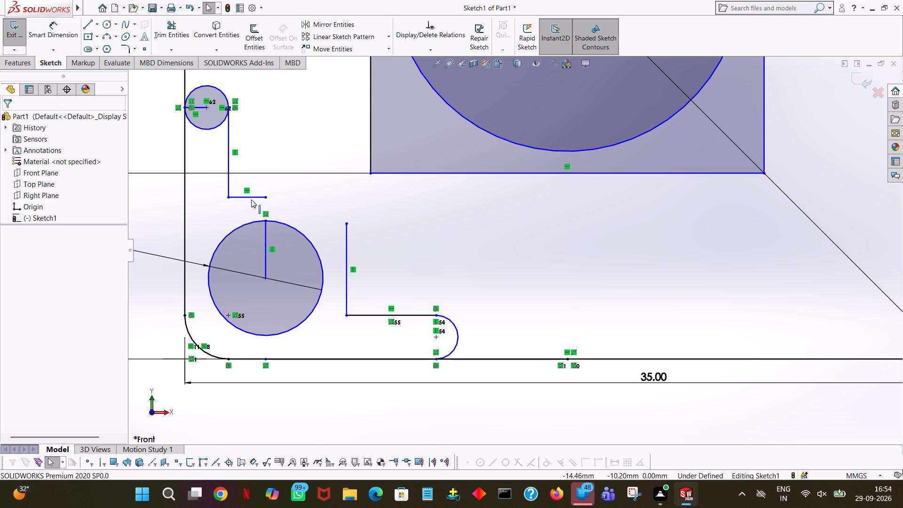
Set the length of the horizontal line above the lower-left 5.25 mm circle to 4.2 mm.
left_click(251, 199)
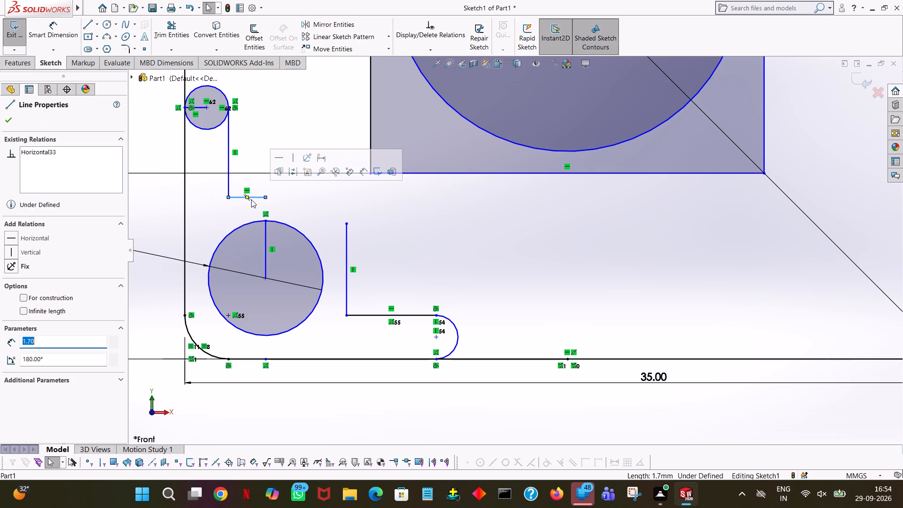
type("4.2")
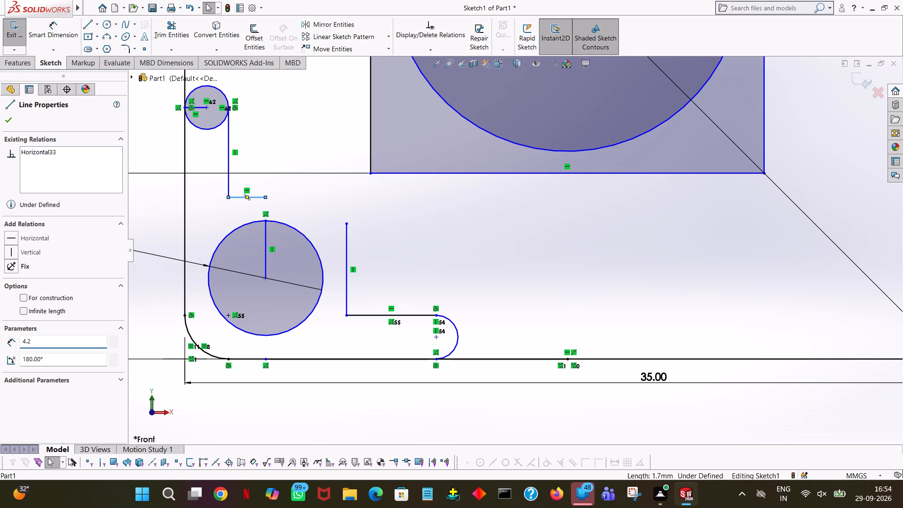
key("Return")
Trim away the lower half of the 1 mm radius circle on the profile's left edge and its horizontal radius line.
left_click(170, 18)
left_click(174, 30)
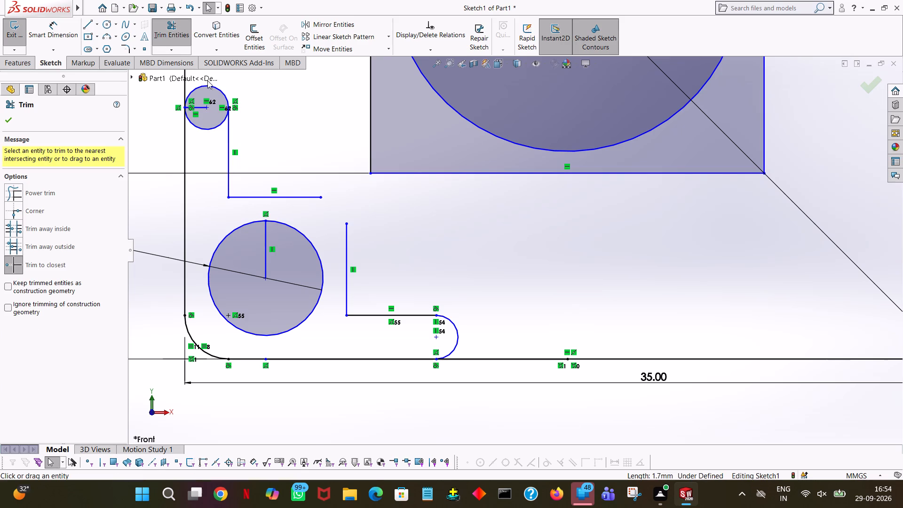
left_click(201, 128)
left_click(203, 107)
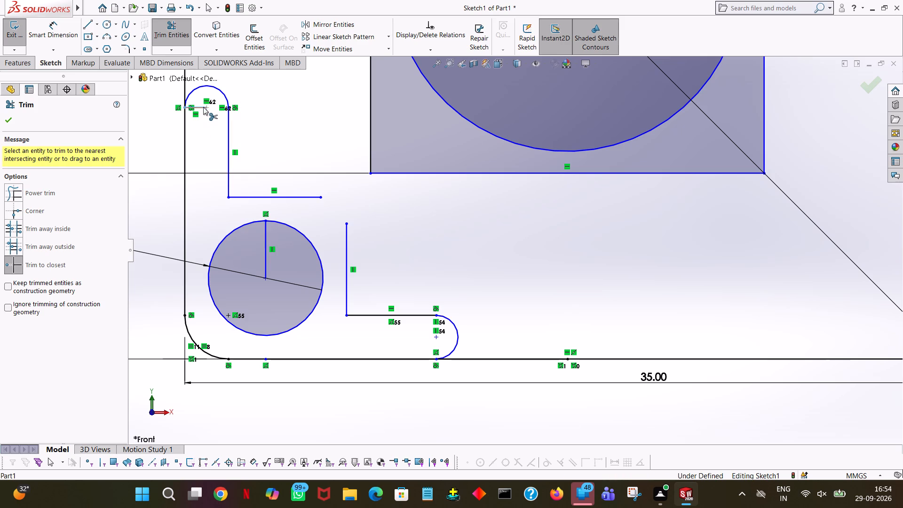
left_click(8, 119)
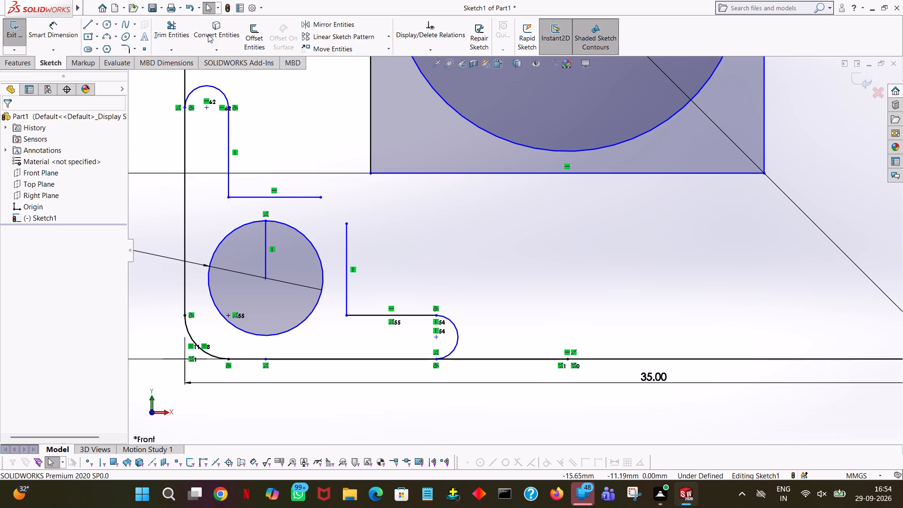
Trim away the remaining vertical reference line inside the lower-left 5.25 mm circle.
left_click(167, 32)
left_click(264, 246)
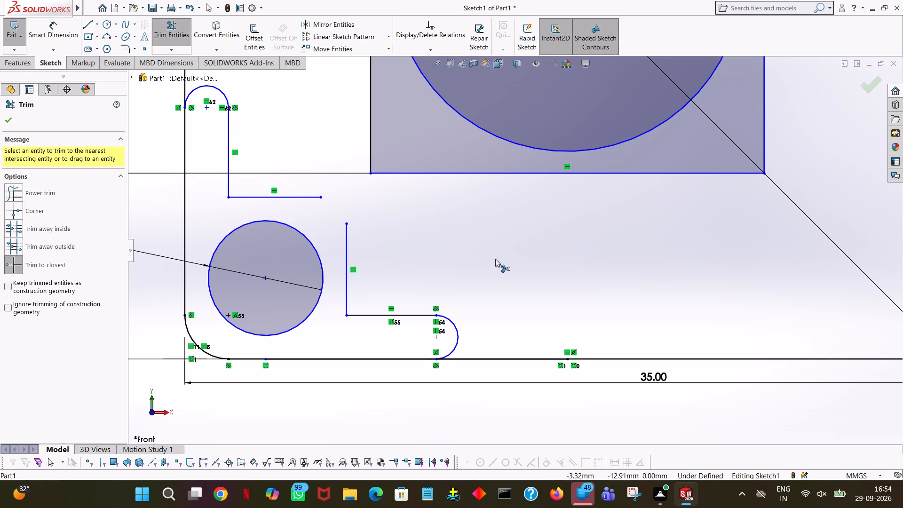
left_click(496, 259)
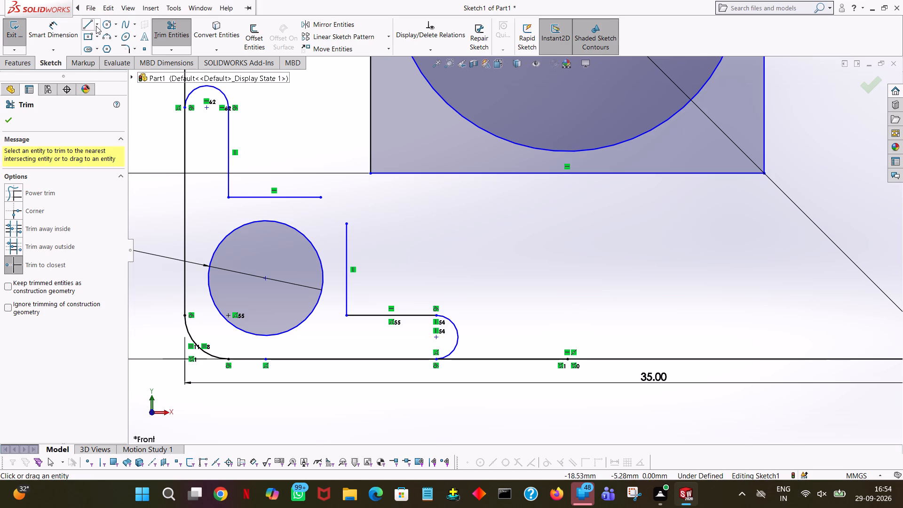
Sketch a 6 mm line from the midpoint of the central square's bottom edge leftwards along that edge.
left_click(84, 24)
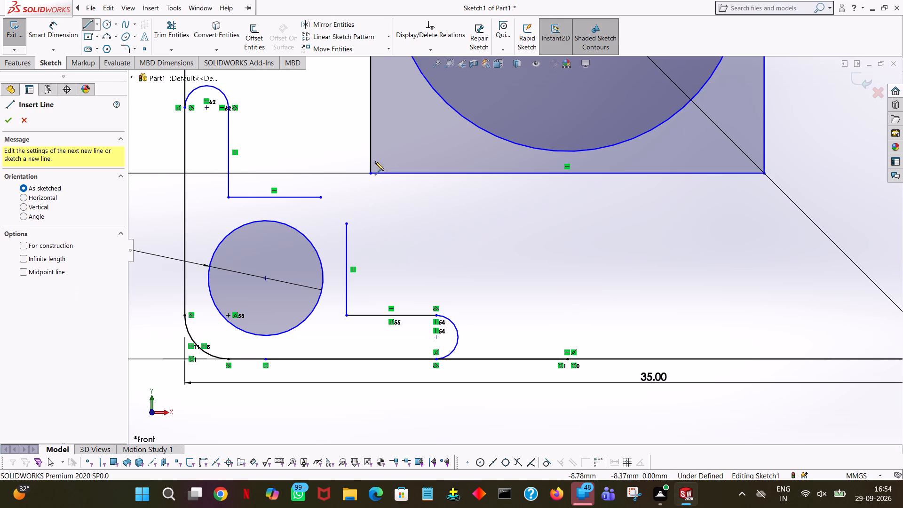
left_click(569, 173)
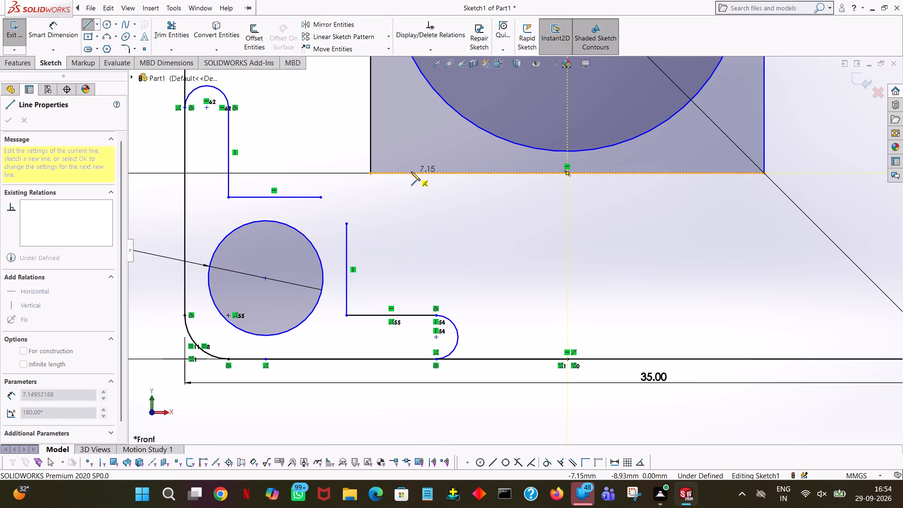
left_click(428, 172)
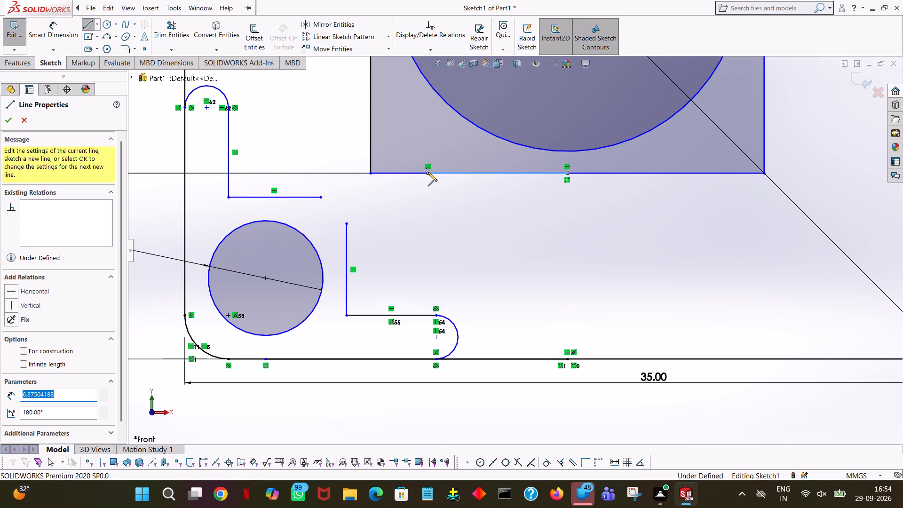
key("6")
key("Return")
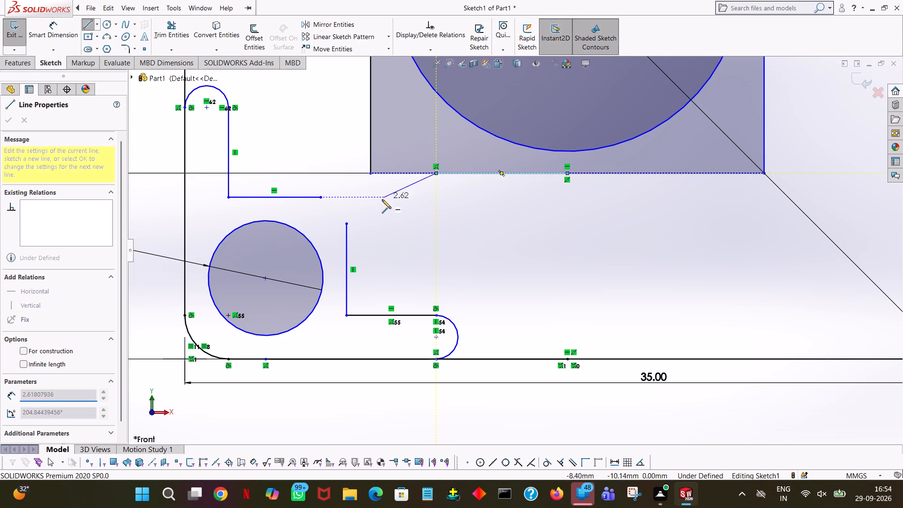
Sketch a diagonal line about 4.7 mm long from the 6 mm line's left end to the top of the lower-left corner's vertical slot wall.
left_click(347, 222)
right_click(347, 222)
left_click(390, 233)
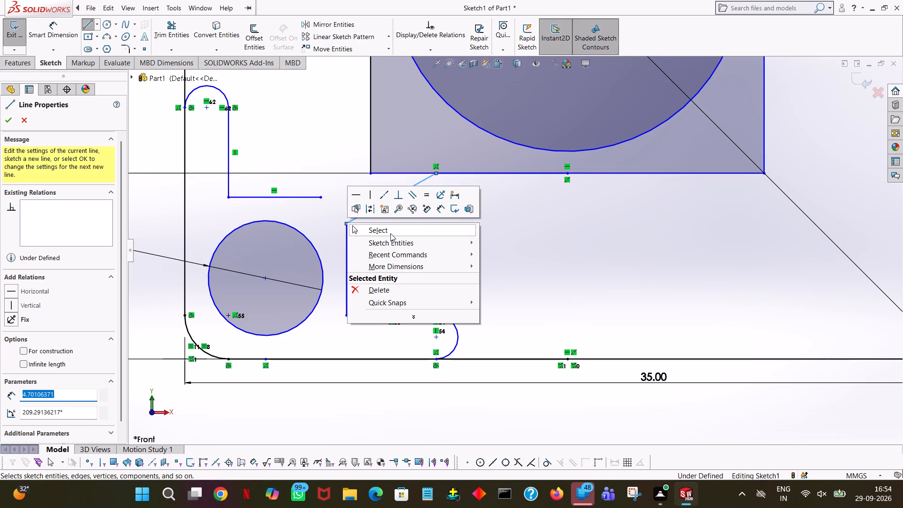
Sketch a 6 mm line from the midpoint of the central square's left edge downwards along that edge.
scroll(417, 189, "down", 1, "ctrl")
scroll(417, 189, "up", 5, "ctrl")
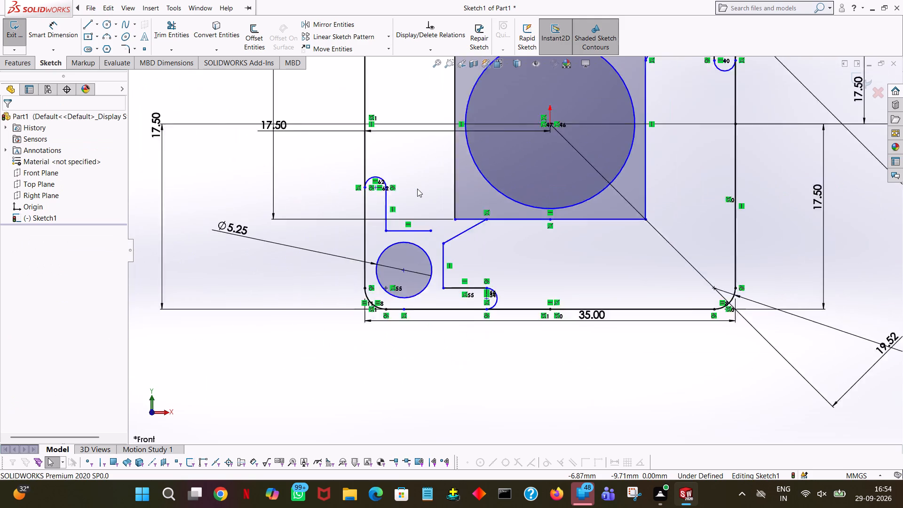
scroll(417, 189, "up", 1, "ctrl")
scroll(417, 189, "down", 3, "ctrl")
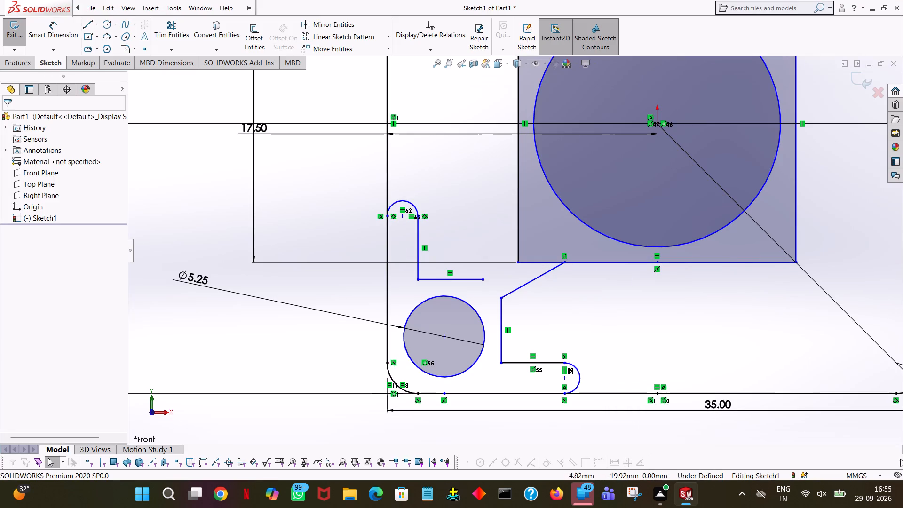
left_click(91, 24)
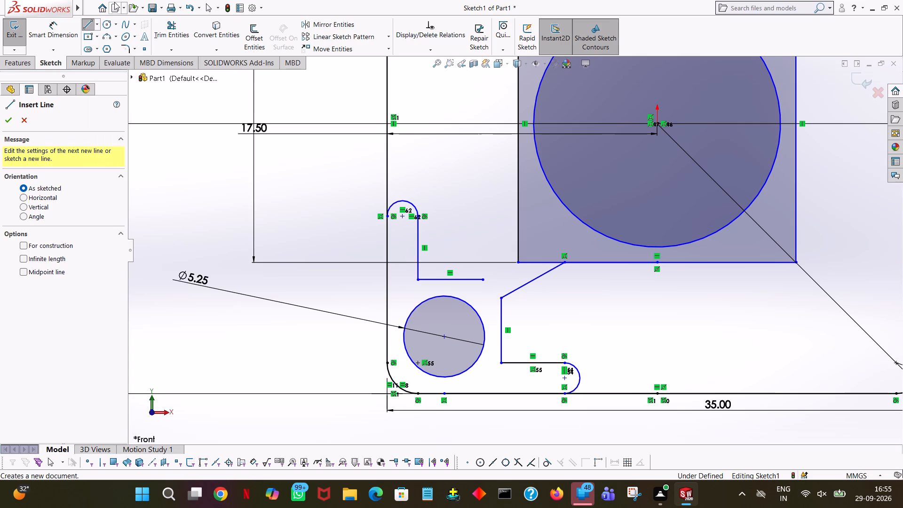
left_click(518, 121)
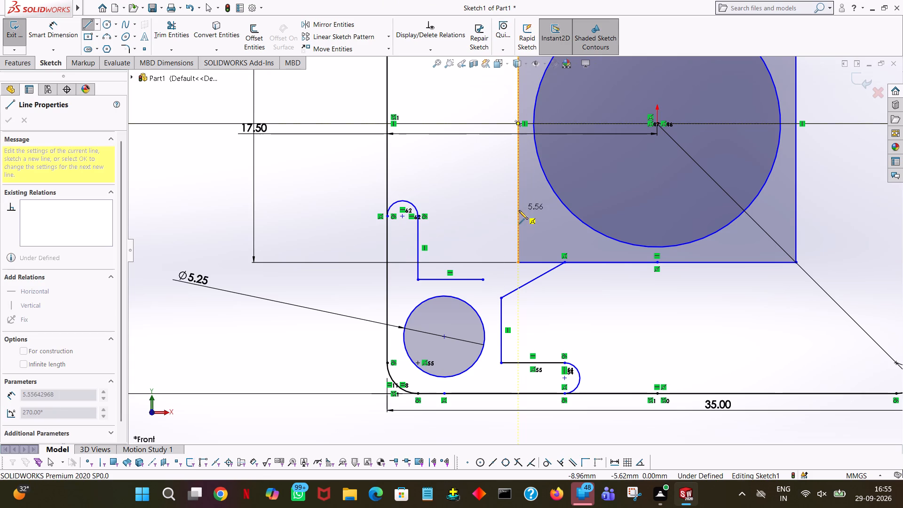
left_click(519, 210)
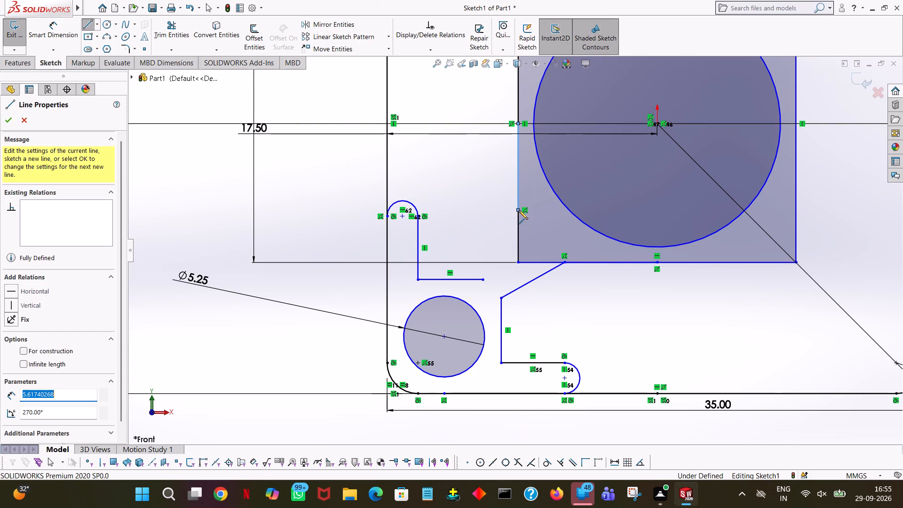
key("6")
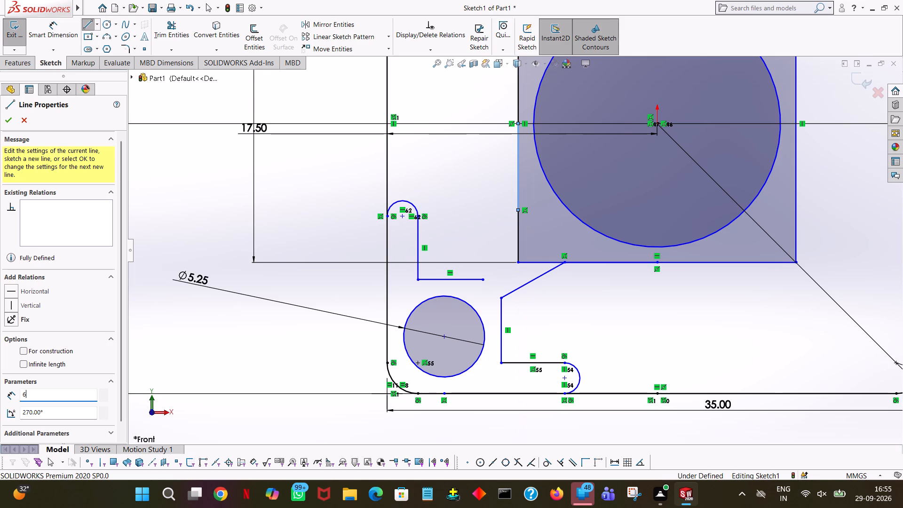
key("Return")
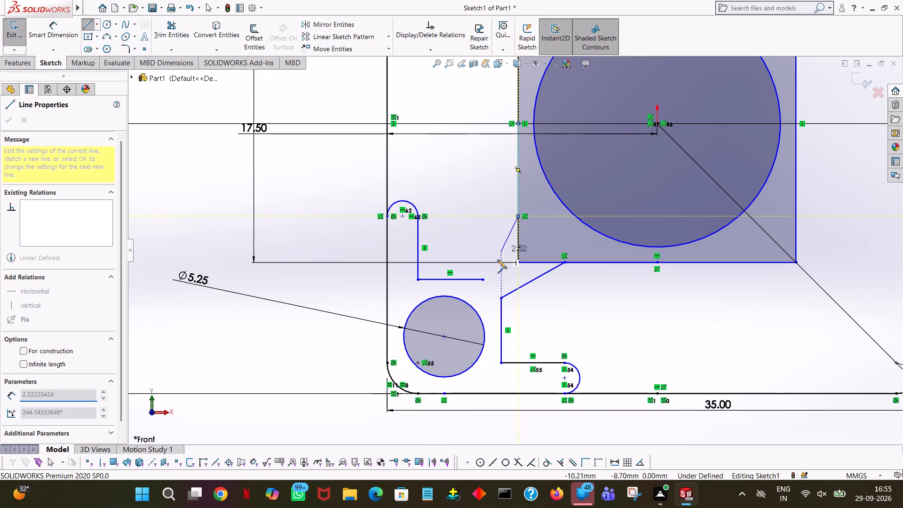
Connect that line's lower end to the free end of the horizontal slot wall with a diagonal line about 4.7 mm long.
left_click(482, 280)
right_click(482, 280)
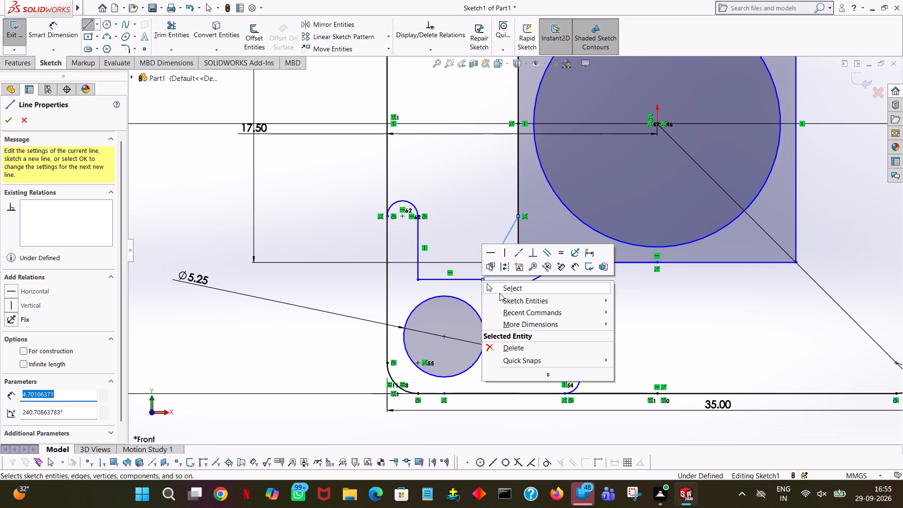
left_click(499, 293)
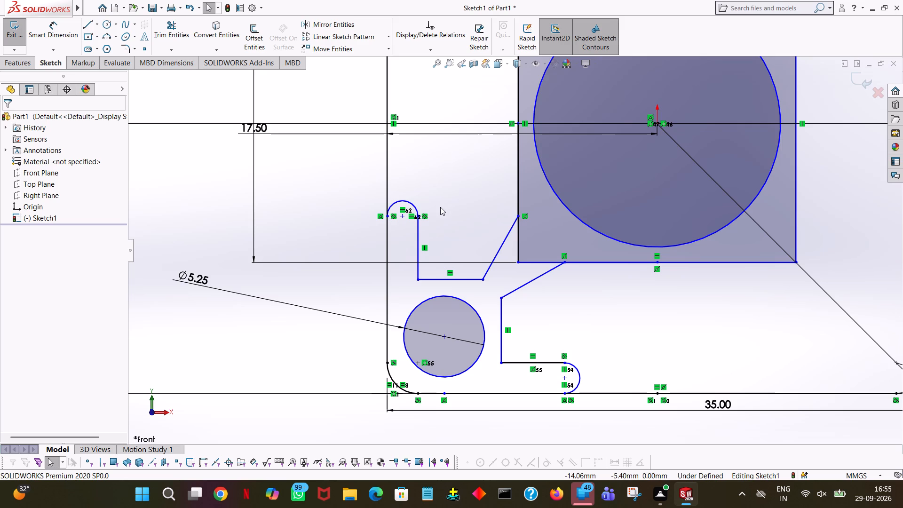
Sketch a 9.5 mm line along the profile's bottom edge, leftwards from the start of the lower-right corner arc.
scroll(427, 214, "down", 4, "ctrl")
scroll(495, 176, "up", 7, "ctrl")
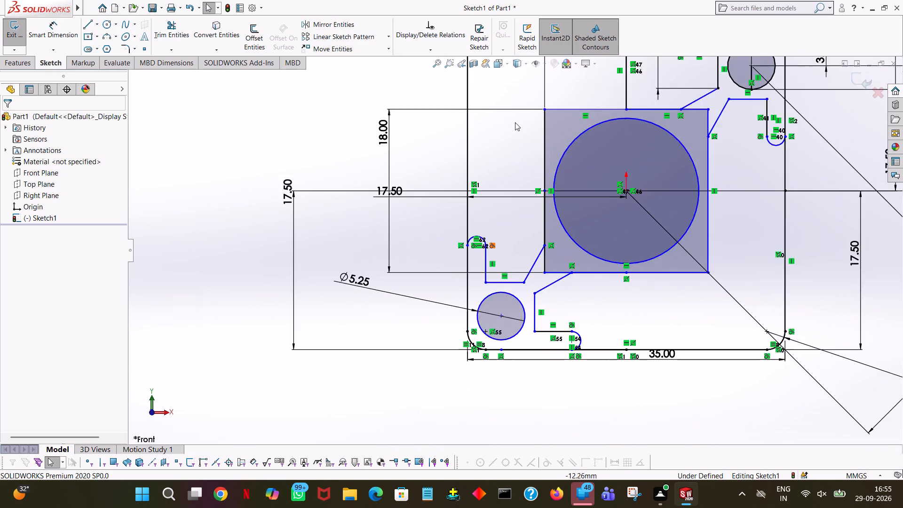
scroll(515, 121, "down", 3, "ctrl")
scroll(516, 120, "up", 2, "ctrl")
scroll(659, 225, "up", 1, "ctrl")
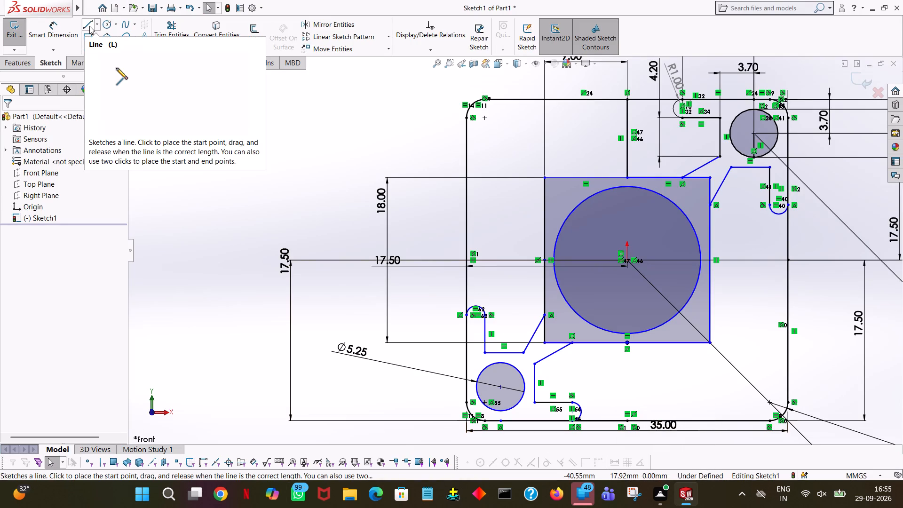
left_click(89, 26)
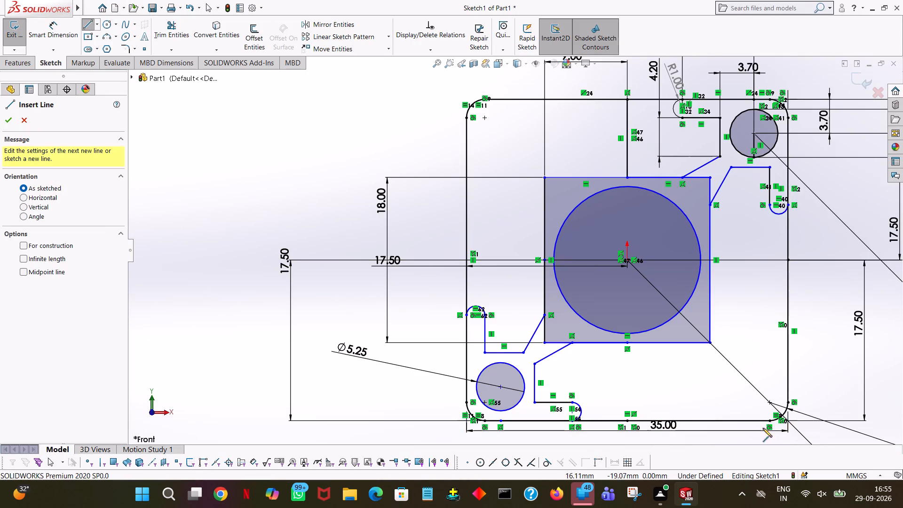
left_click(769, 421)
left_click(705, 422)
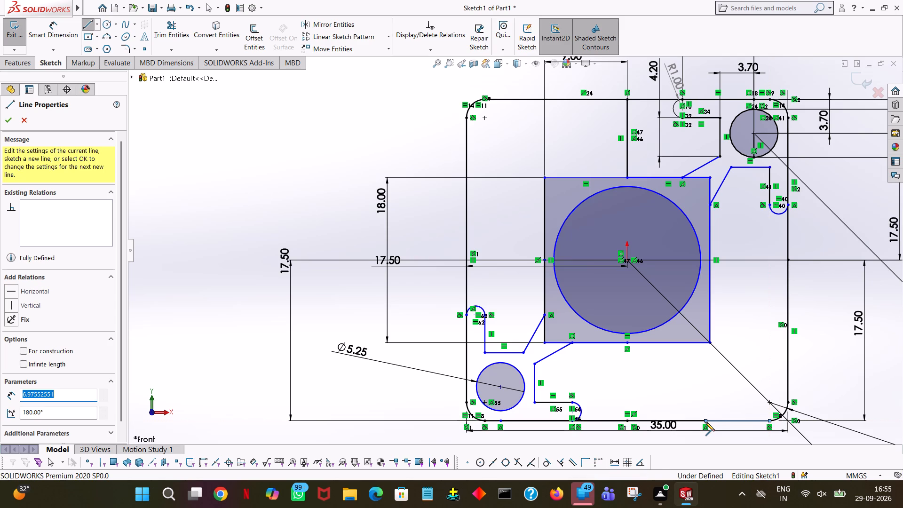
type("9.5")
key("Return")
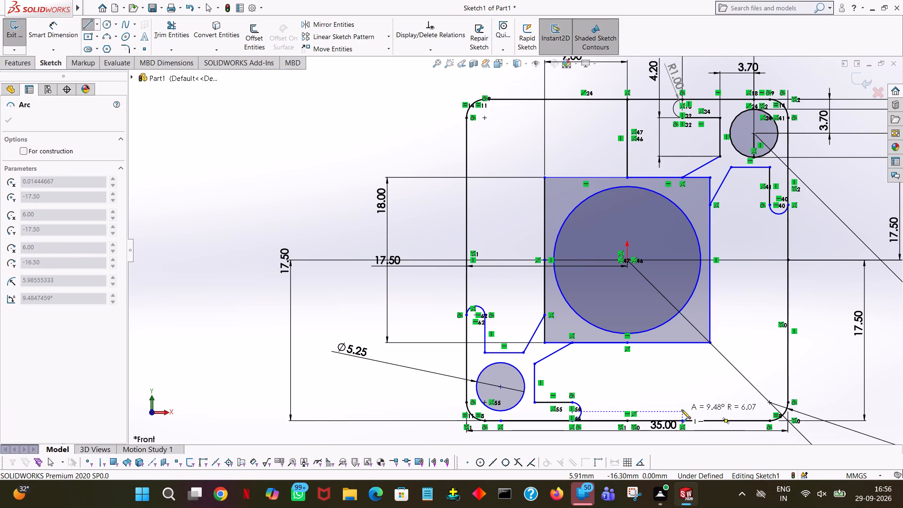
Sketch a 1 mm vertical line rising from the bottom edge at the left end of the 9.5 mm line.
left_click(681, 410)
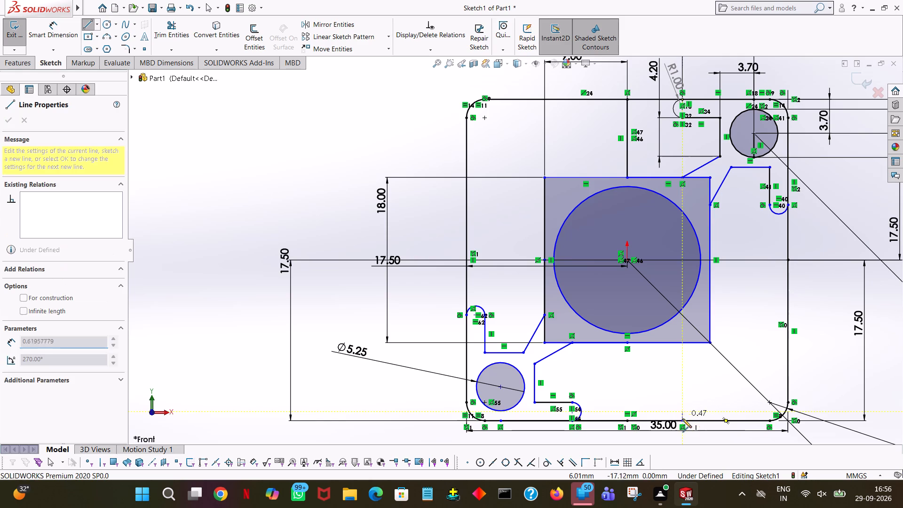
left_click(682, 421)
right_click(682, 421)
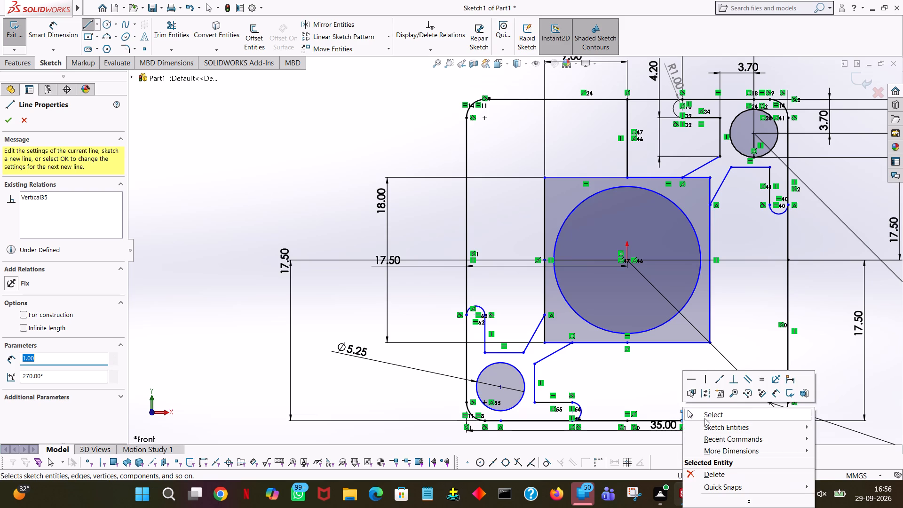
left_click(705, 418)
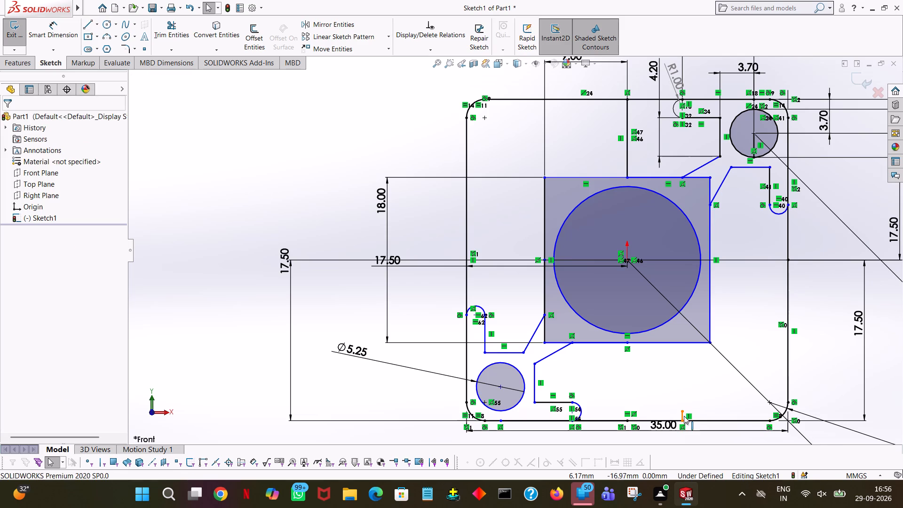
Sketch a 1 mm radius circle centred on the short vertical line's top end and touching the profile's bottom edge.
left_click(684, 416)
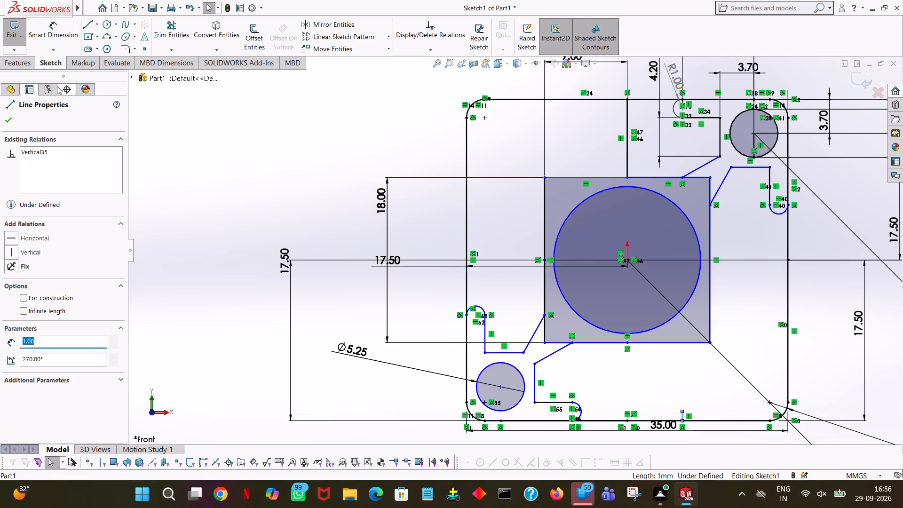
left_click(106, 23)
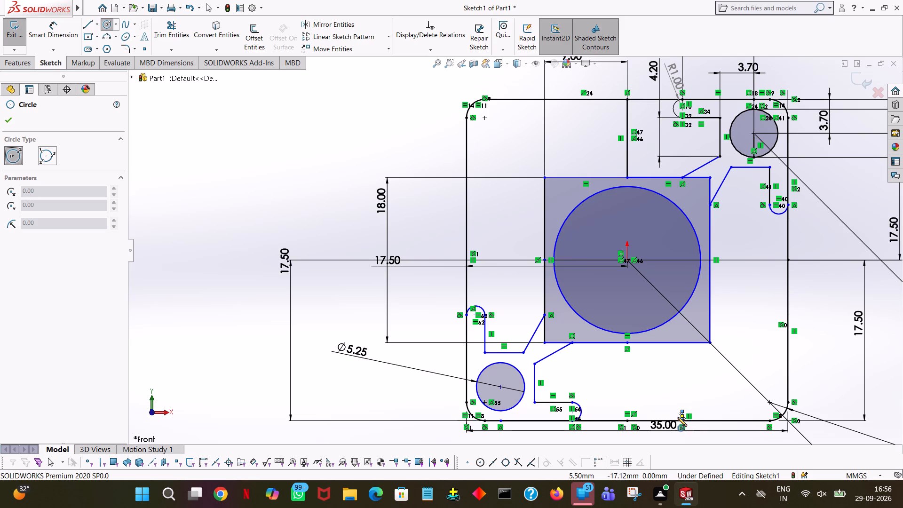
scroll(680, 417, "down", 5, "ctrl")
scroll(637, 374, "down", 4, "ctrl")
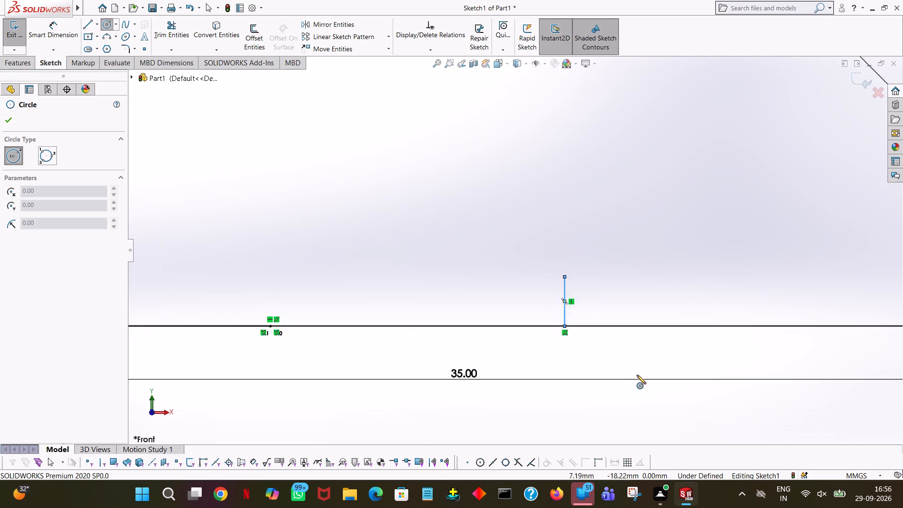
scroll(637, 375, "down", 3, "ctrl")
left_click(489, 182)
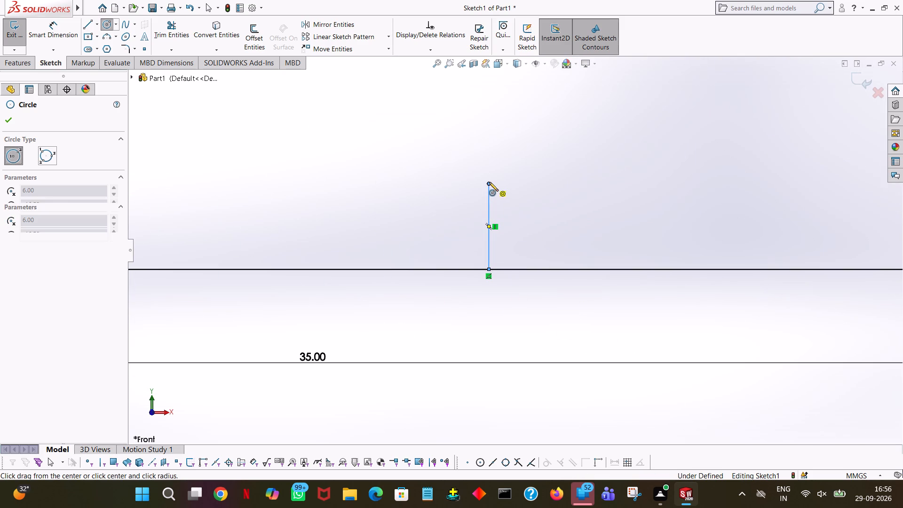
left_click(489, 269)
right_click(489, 269)
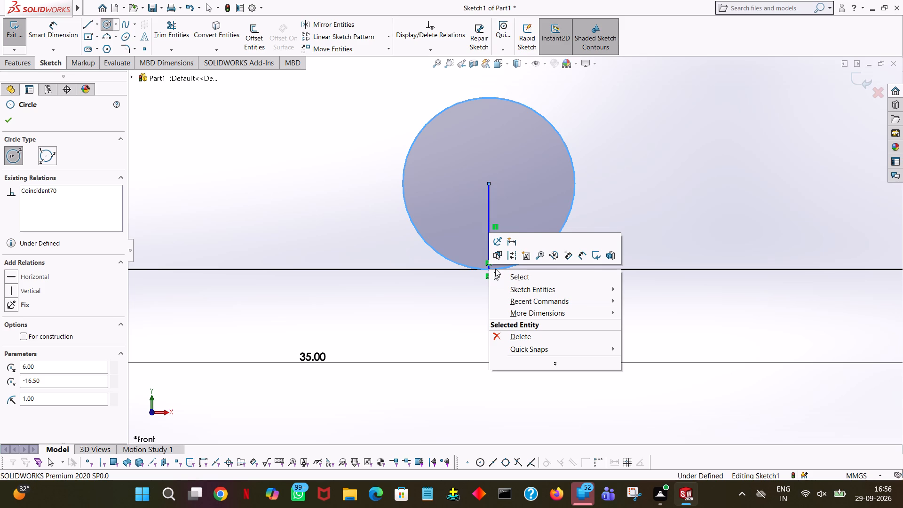
left_click(516, 276)
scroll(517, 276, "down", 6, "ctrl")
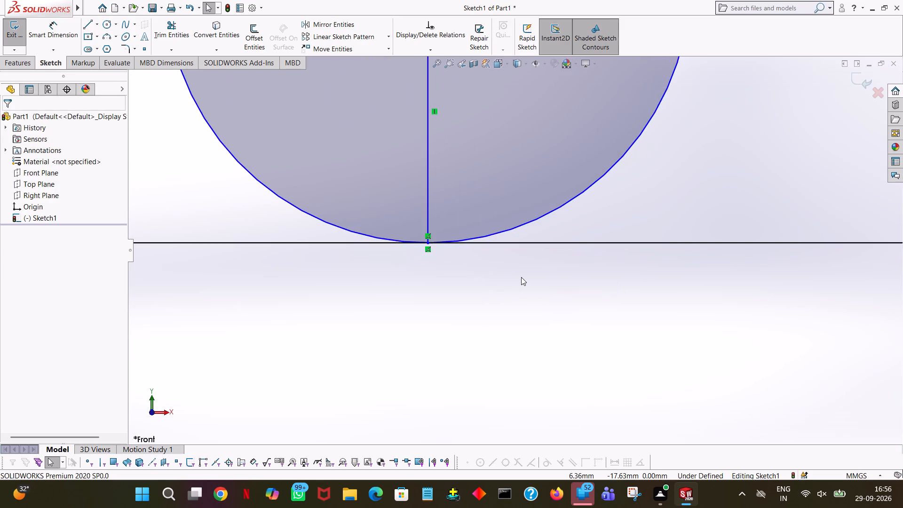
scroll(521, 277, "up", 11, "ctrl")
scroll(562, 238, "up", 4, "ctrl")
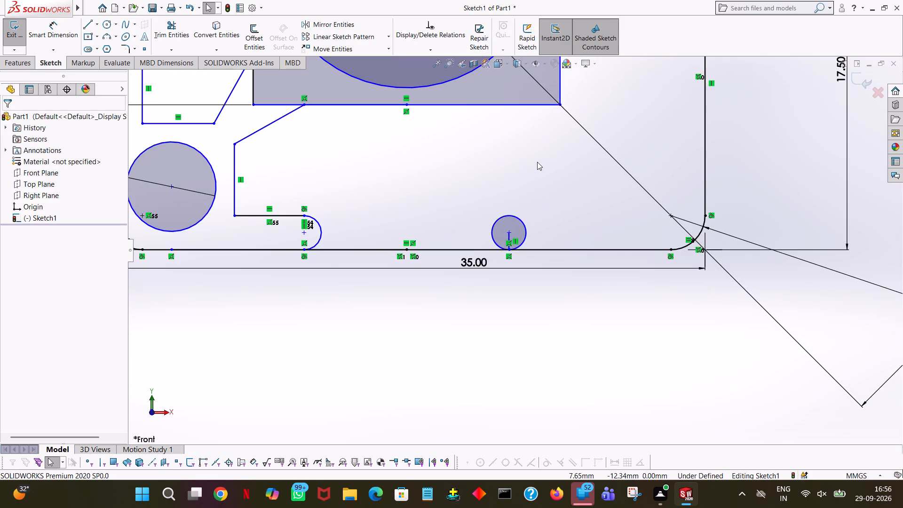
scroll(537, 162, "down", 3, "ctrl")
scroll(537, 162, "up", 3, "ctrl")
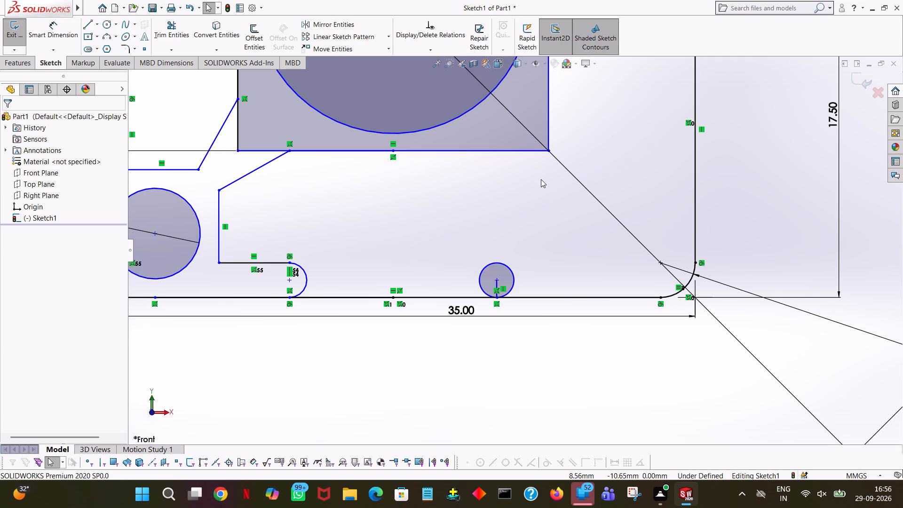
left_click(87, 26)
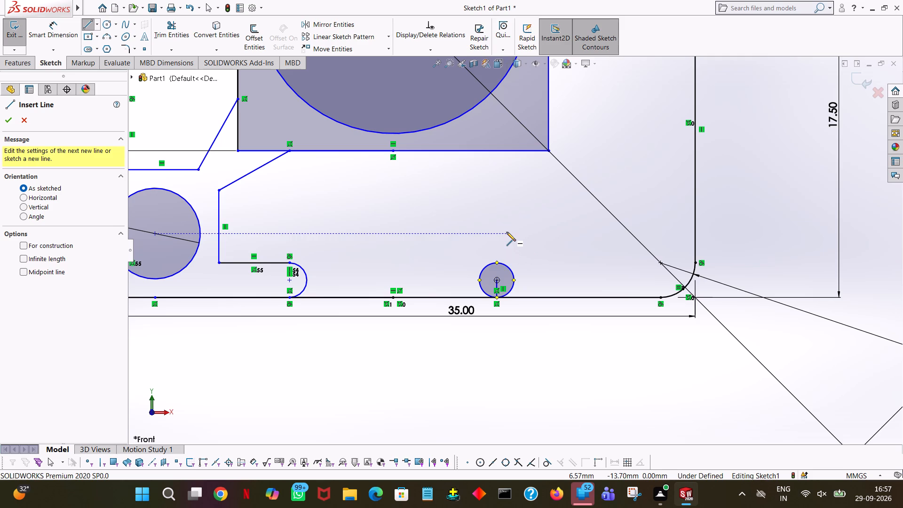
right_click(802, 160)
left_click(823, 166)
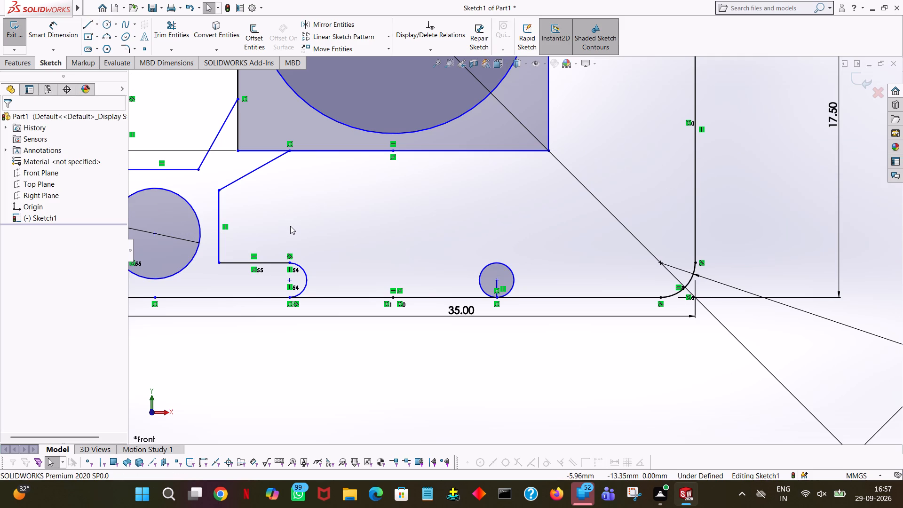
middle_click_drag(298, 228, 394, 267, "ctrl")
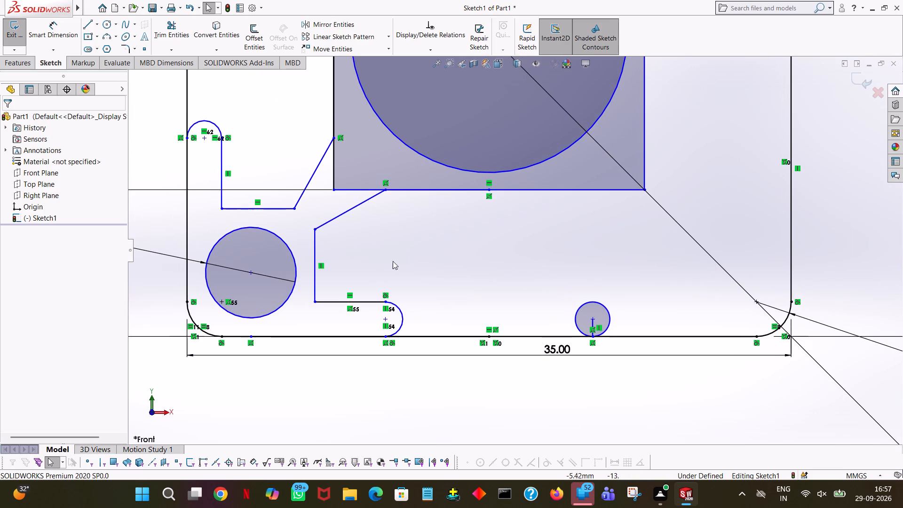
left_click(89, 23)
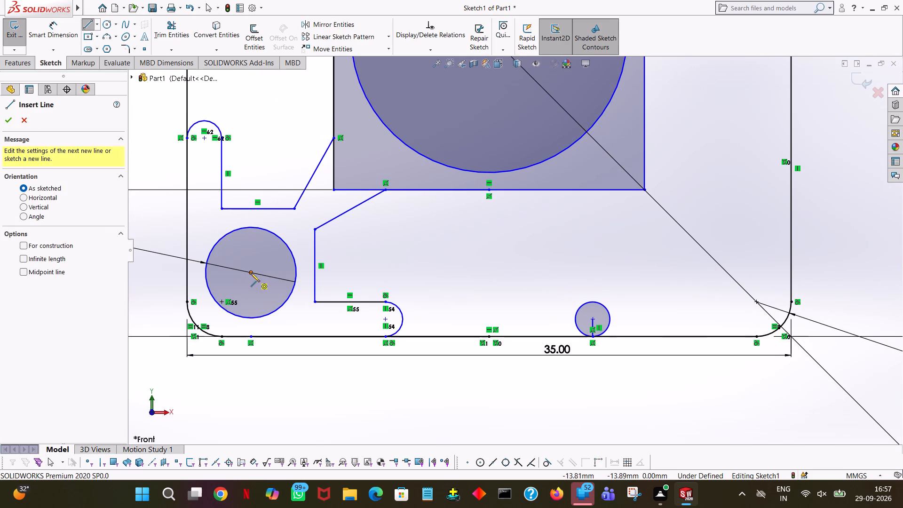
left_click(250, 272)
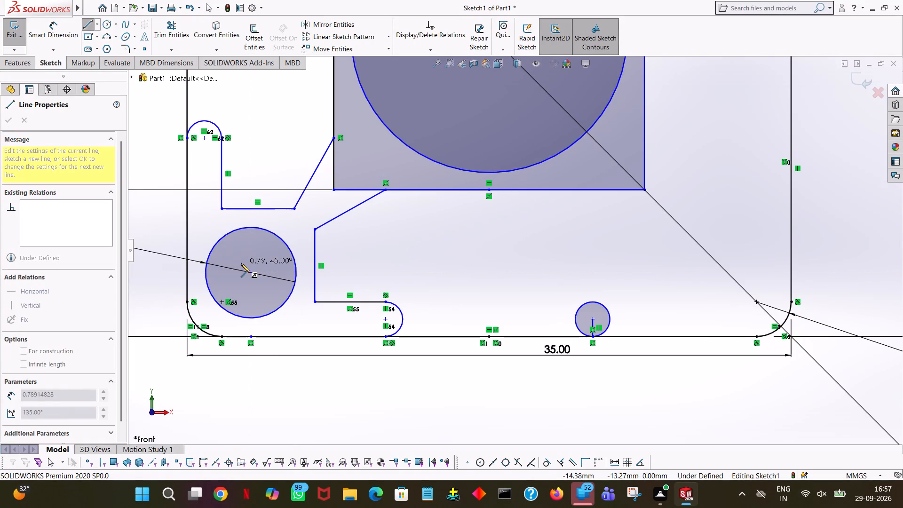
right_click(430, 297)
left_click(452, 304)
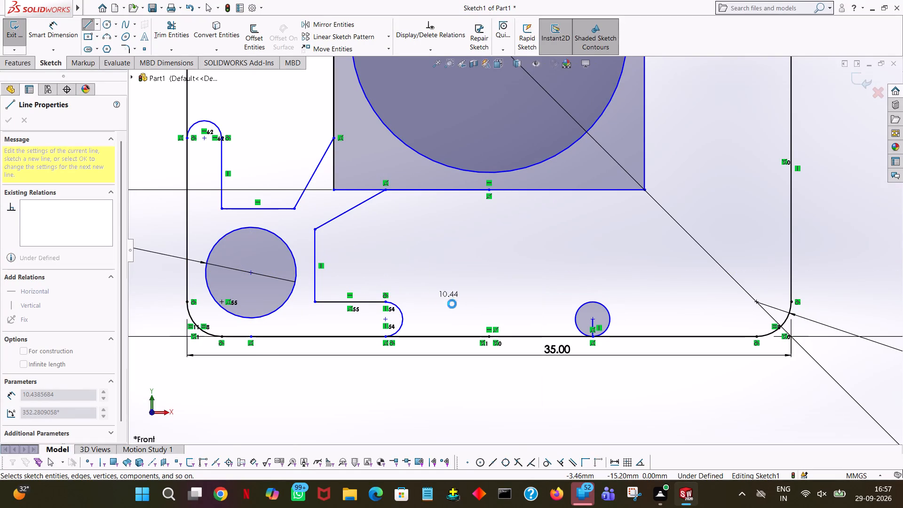
Sketch a 13.8 mm (27.6/2) horizontal line along the profile's bottom edge, rightwards from the edge's midpoint.
middle_click_drag(720, 285, 574, 309, "ctrl")
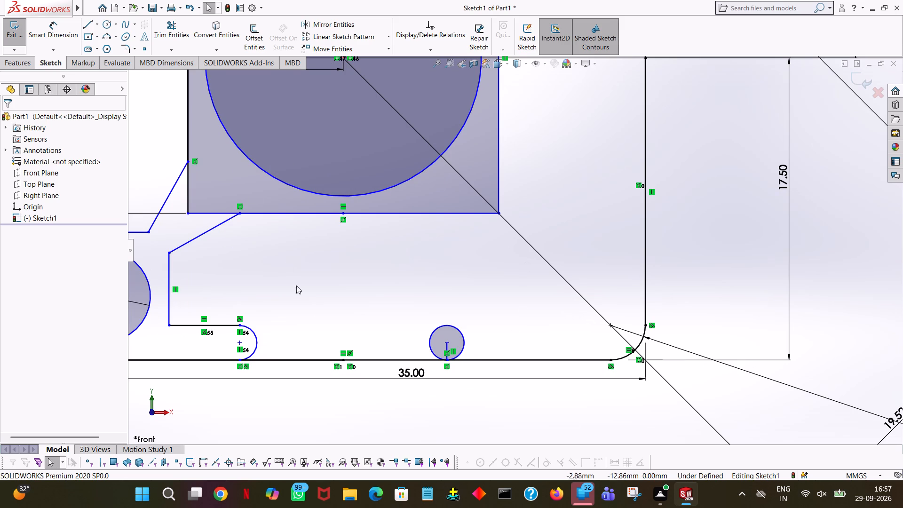
left_click(87, 22)
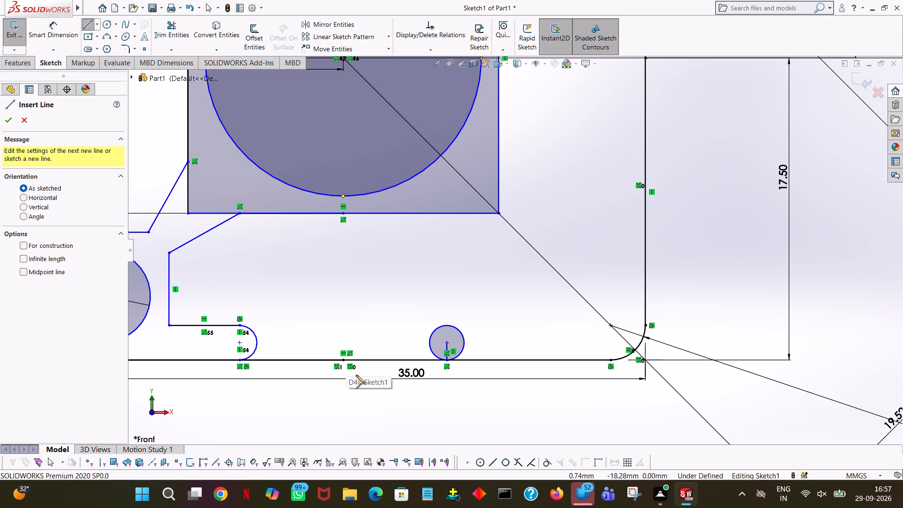
left_click(341, 359)
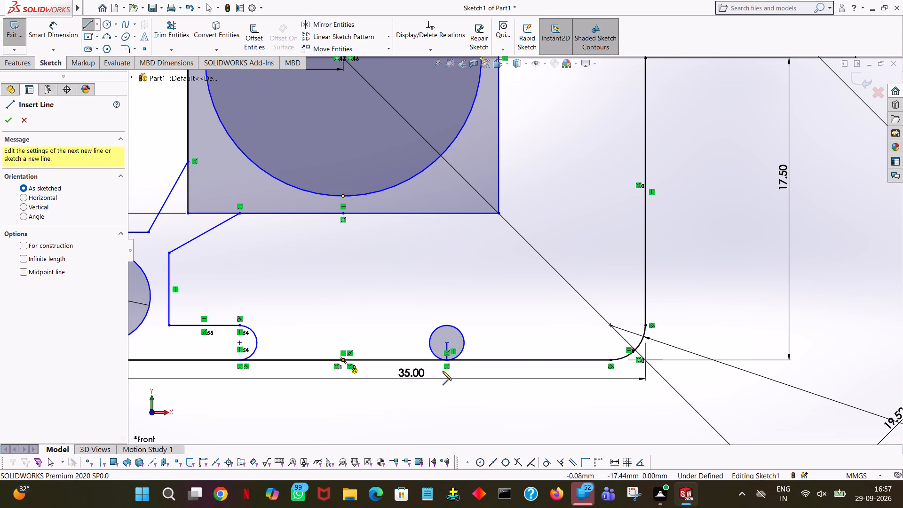
left_click(566, 359)
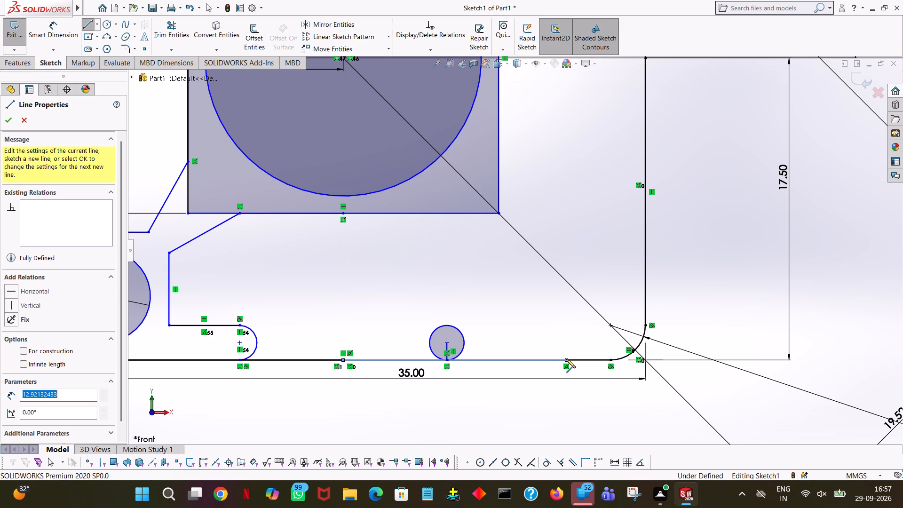
type("27/")
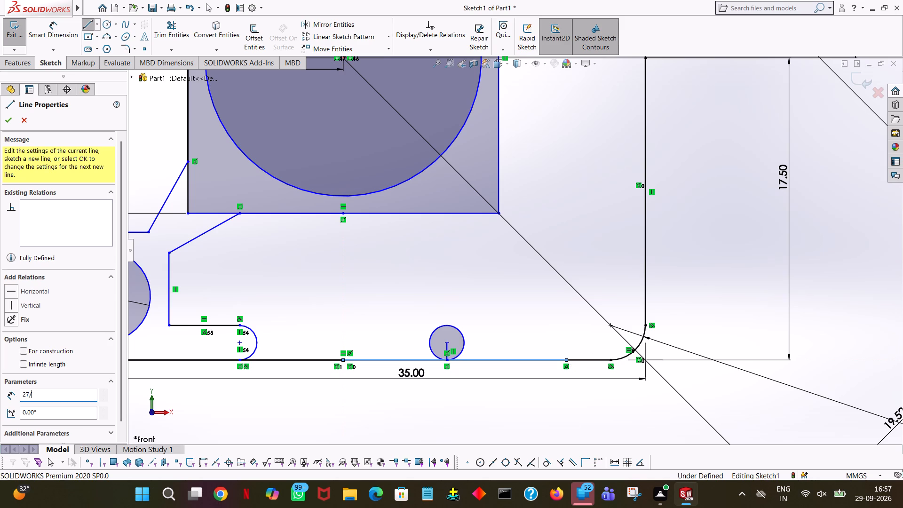
key("2")
key("BackSpace")
key("BackSpace")
key("period")
type("6/2")
key("Return")
Sketch a 3.7 mm vertical line rising from the bottom edge at the end of the 13.8 mm line.
left_click(582, 305)
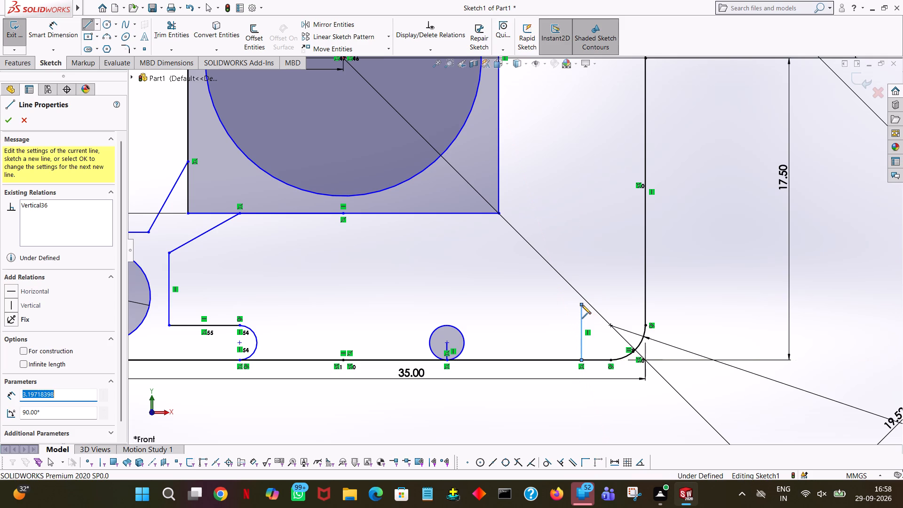
type("3.7")
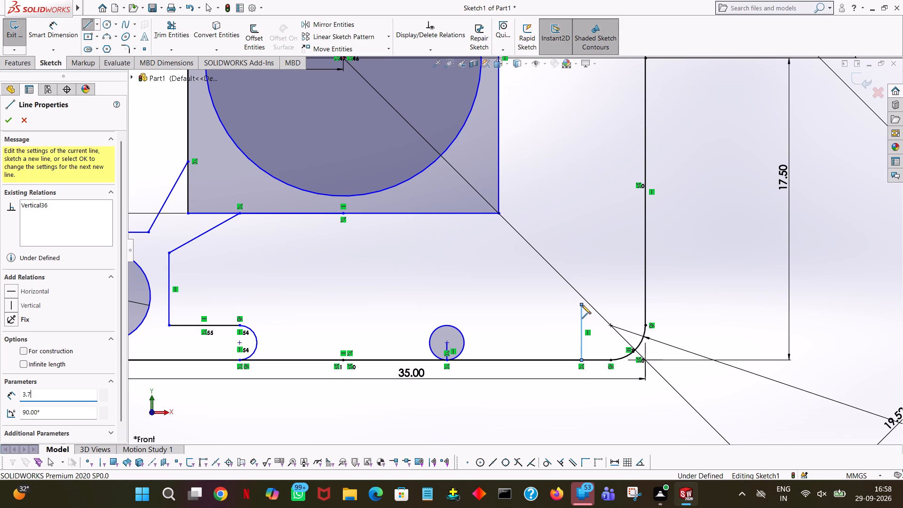
key("Return")
right_click(645, 297)
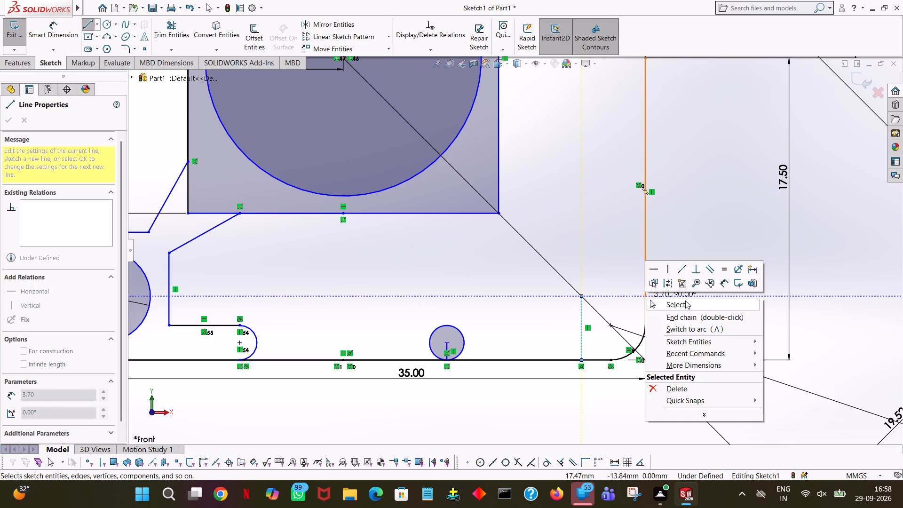
left_click(685, 301)
Sketch a circle of radius 2.625 mm (5.25/2) centred on the top end of the 3.7 mm vertical line.
left_click(111, 22)
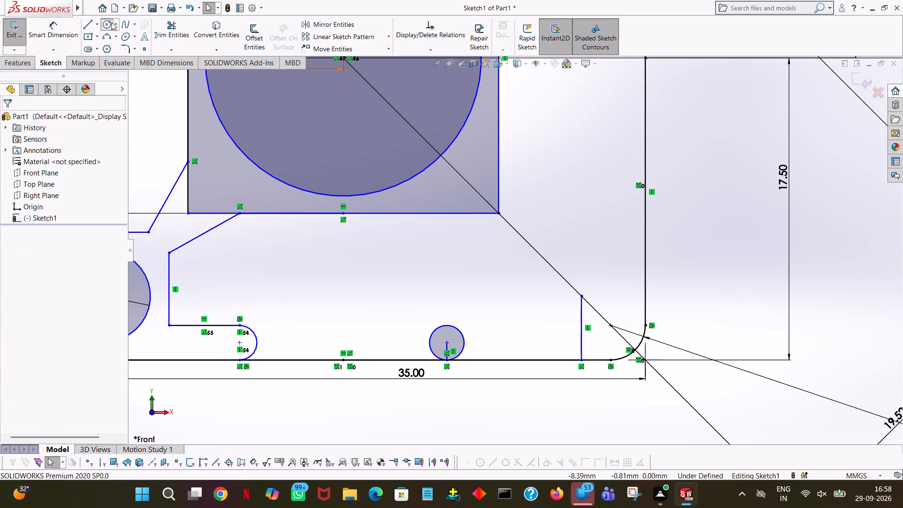
left_click(580, 295)
left_click(574, 251)
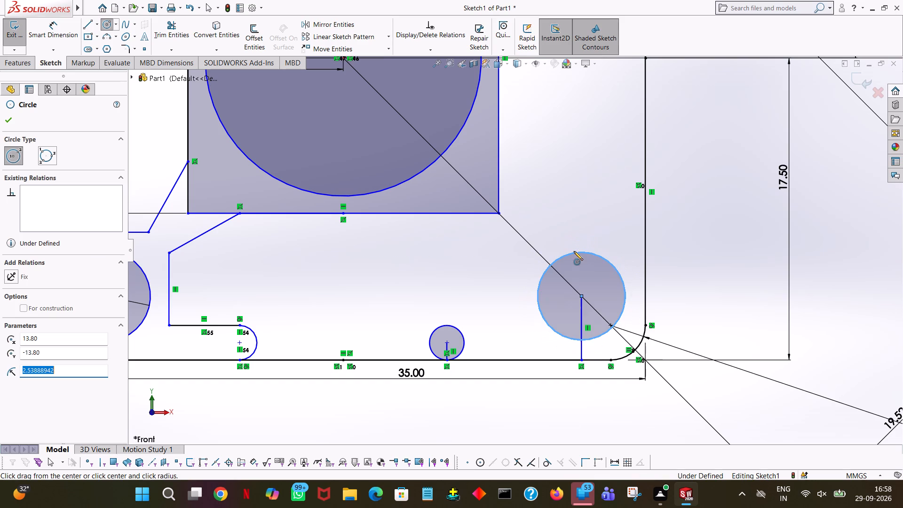
type("5.25/")
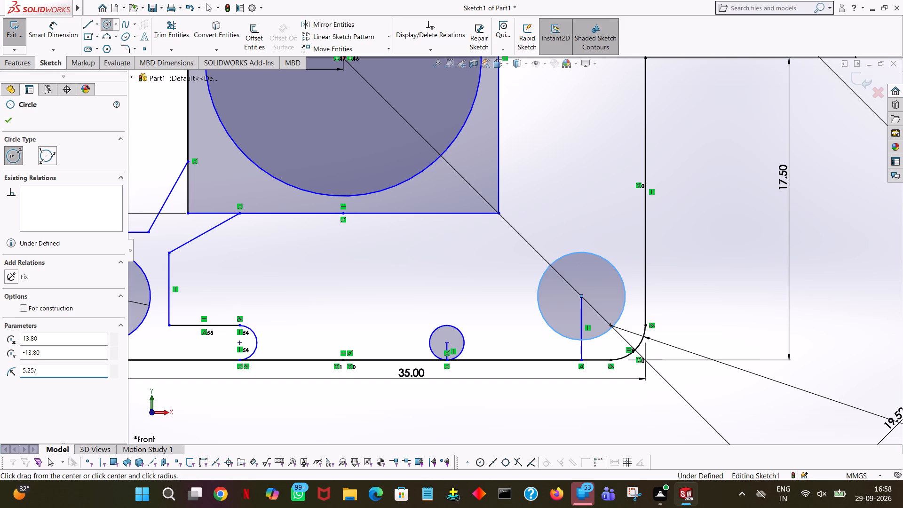
key("2")
key("Return")
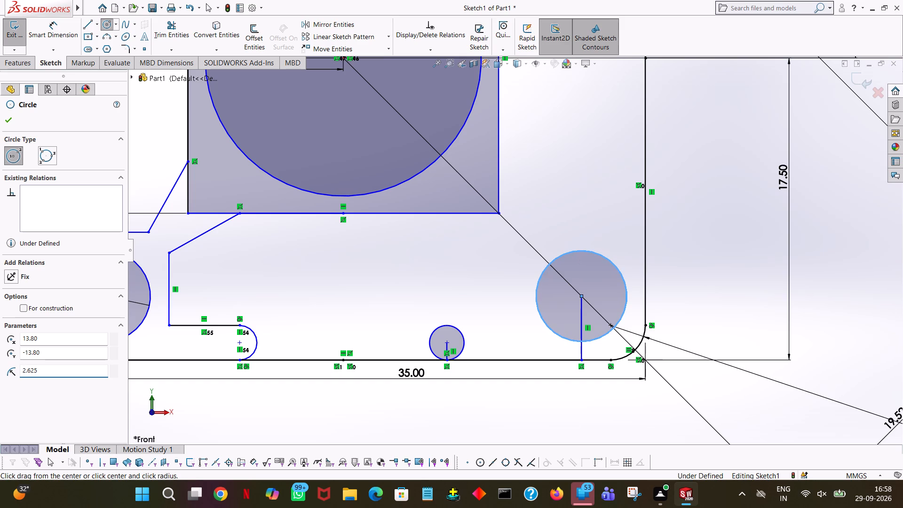
right_click(574, 251)
left_click(580, 254)
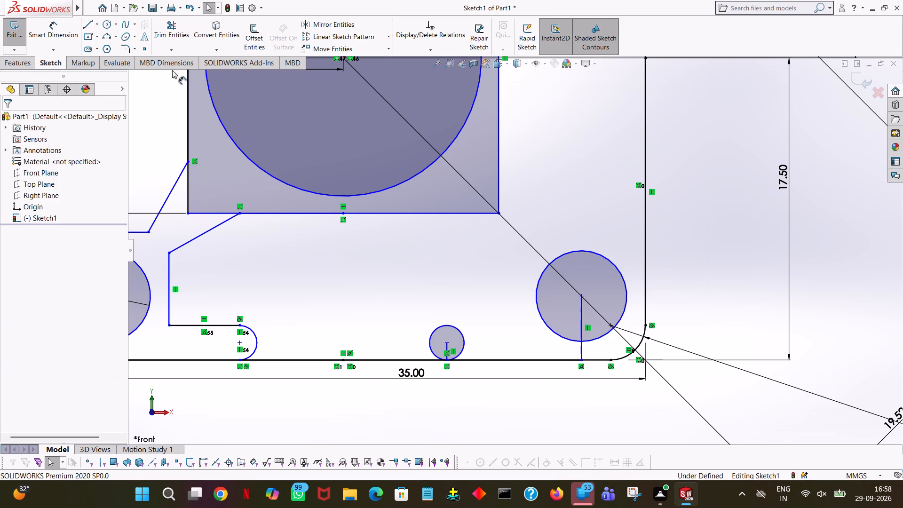
Trim away the 3.7 mm vertical line, both inside and below the lower-right corner circle.
left_click(161, 26)
left_click(584, 315)
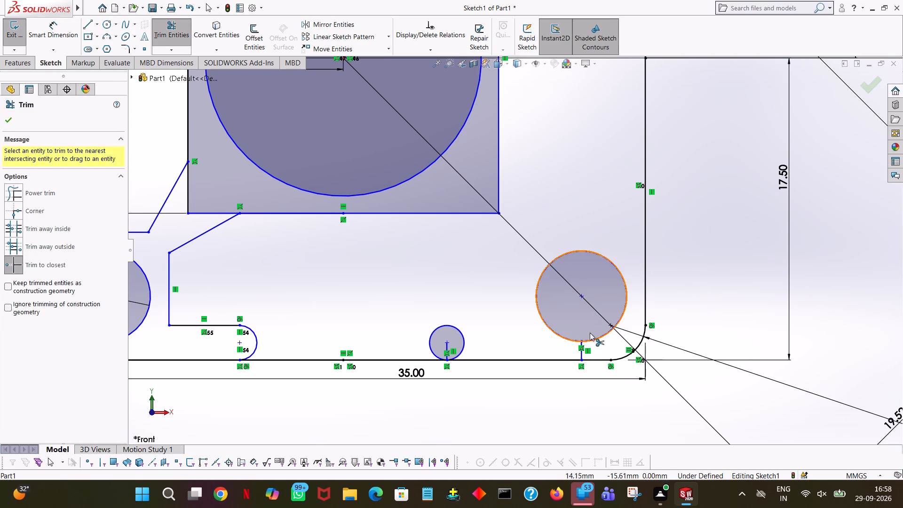
left_click(582, 352)
left_click(9, 122)
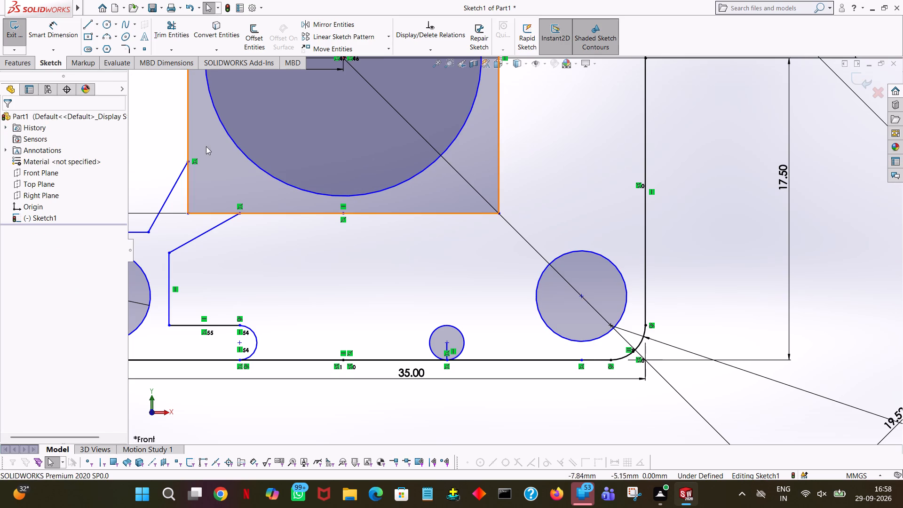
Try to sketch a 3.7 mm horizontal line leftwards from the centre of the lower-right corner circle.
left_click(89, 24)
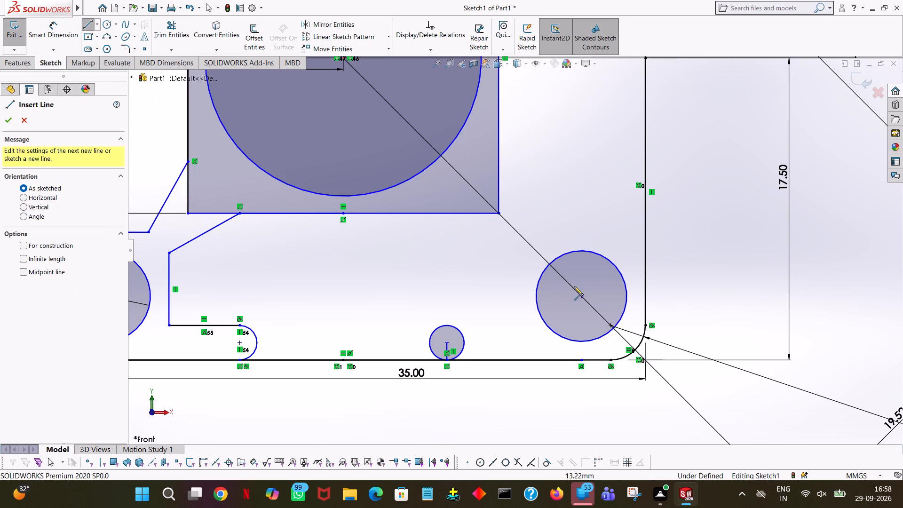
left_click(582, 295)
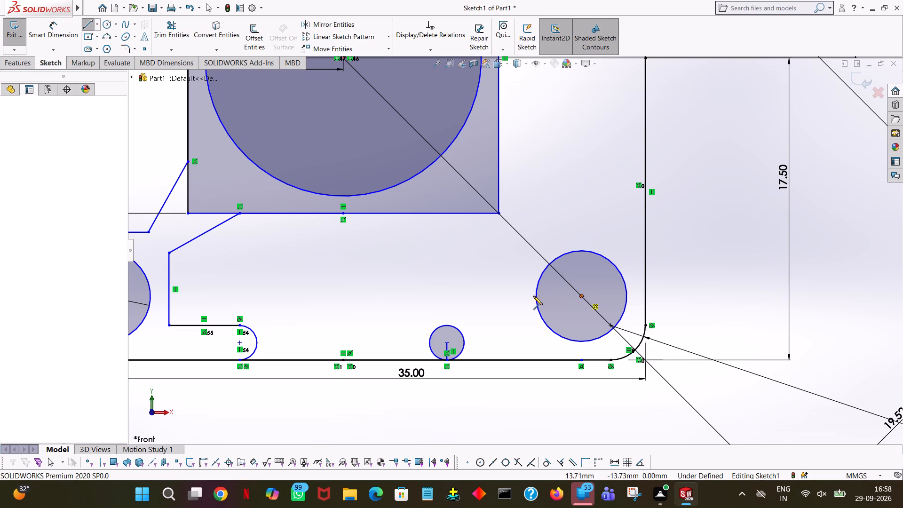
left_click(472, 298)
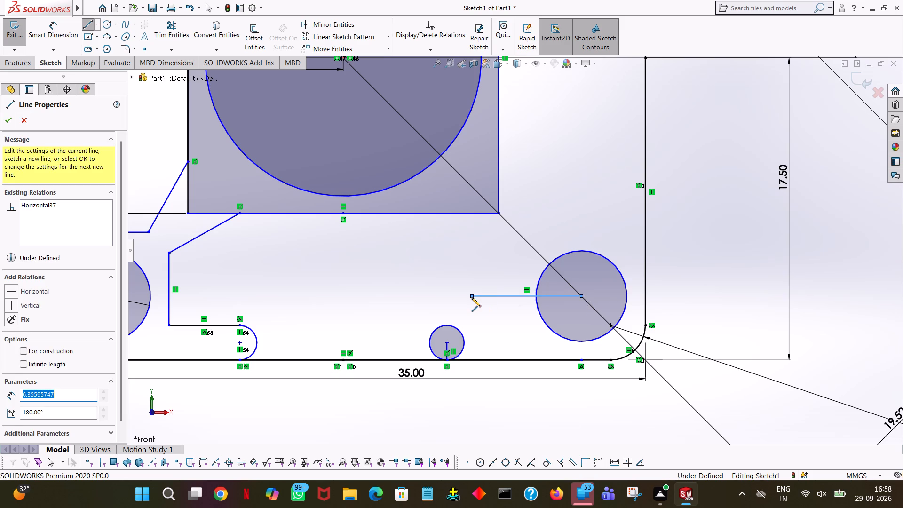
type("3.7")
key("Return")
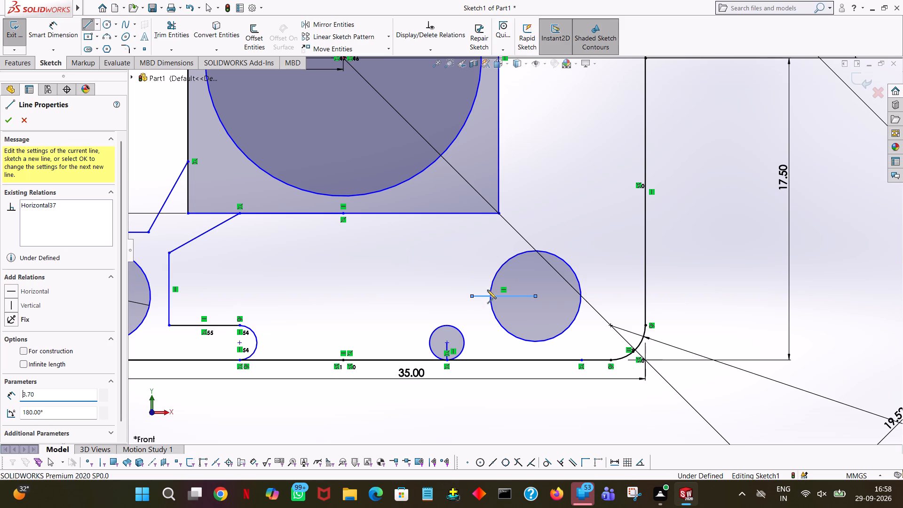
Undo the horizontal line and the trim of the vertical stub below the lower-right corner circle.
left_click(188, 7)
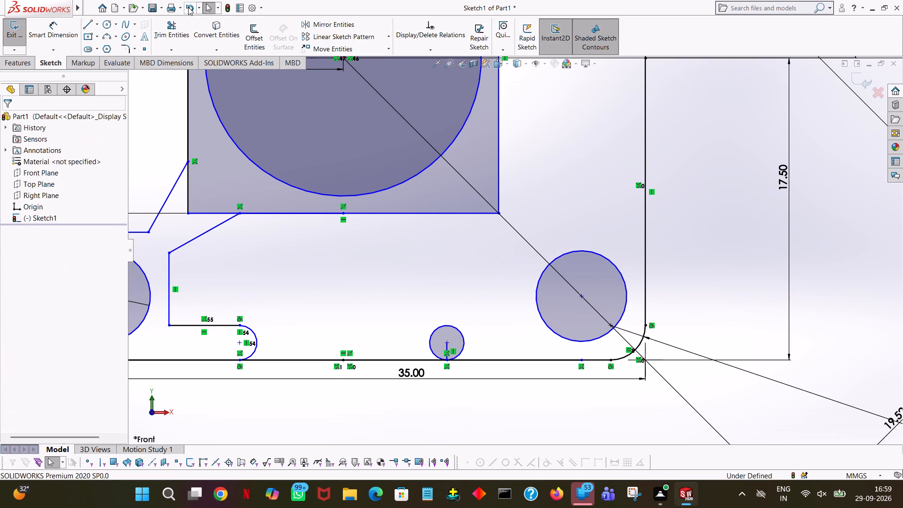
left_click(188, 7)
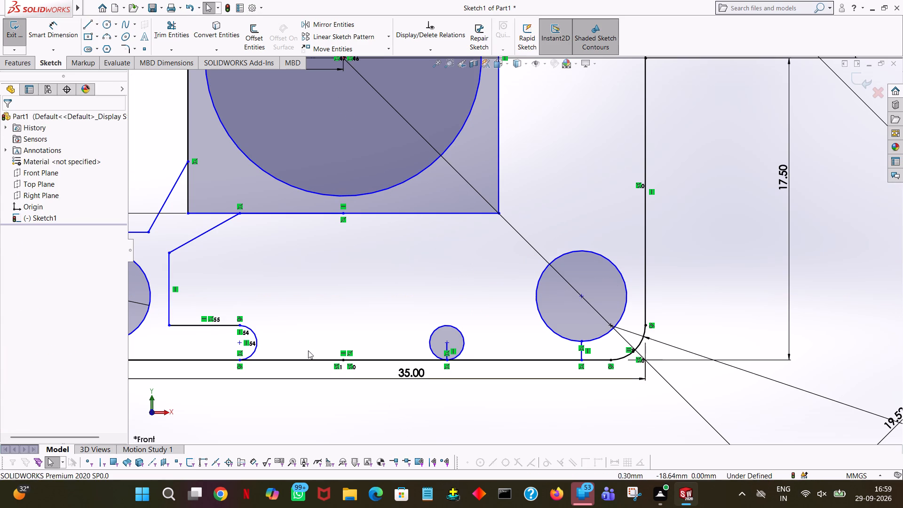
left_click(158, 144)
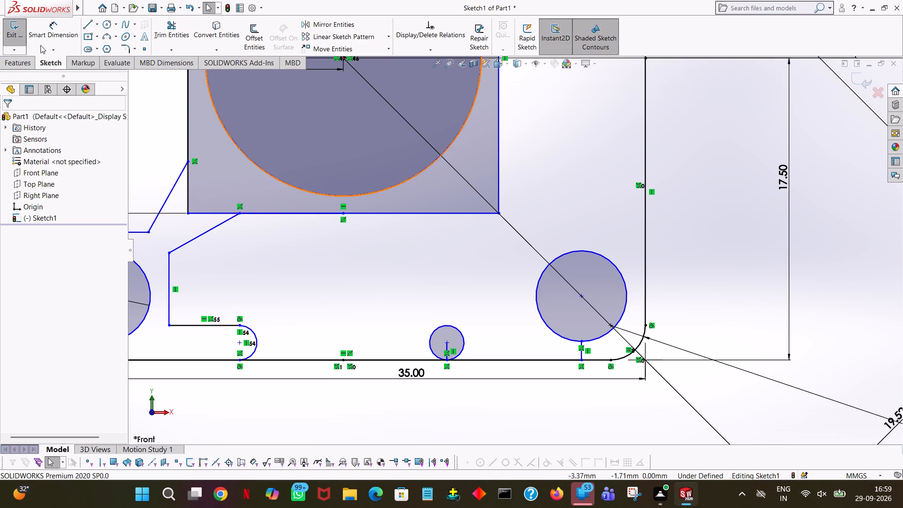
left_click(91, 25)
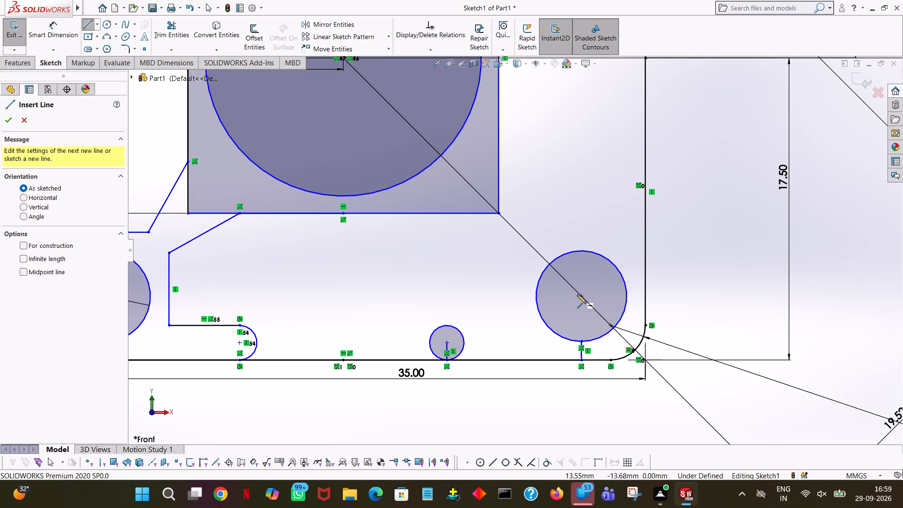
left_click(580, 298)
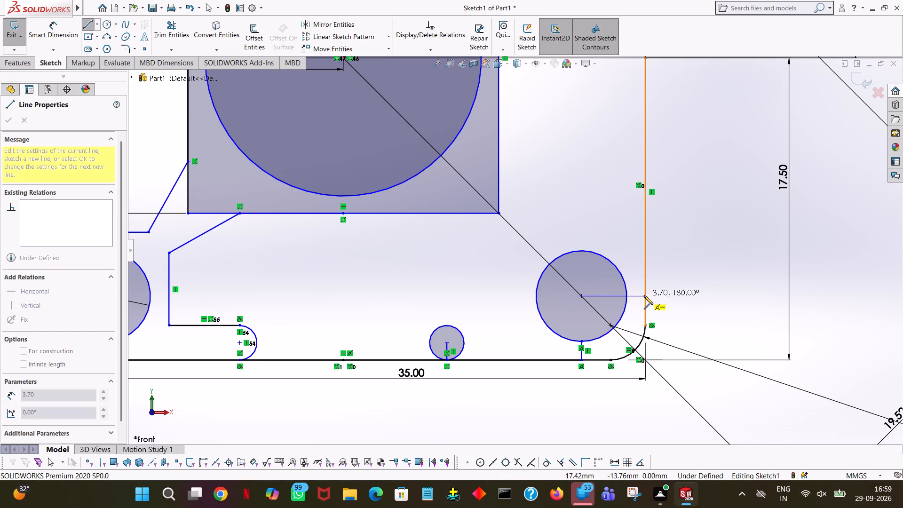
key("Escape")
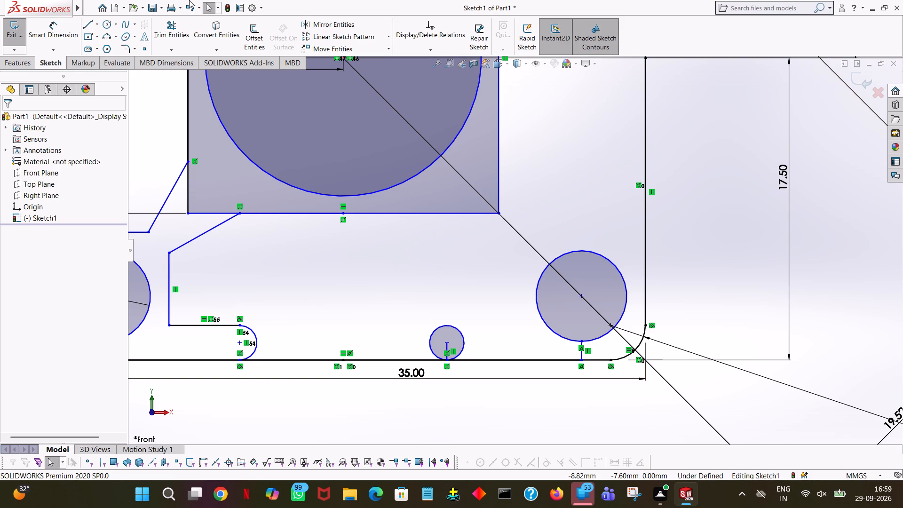
Trim away the short vertical stub between the lower-right corner circle and the profile's bottom edge.
left_click(182, 27)
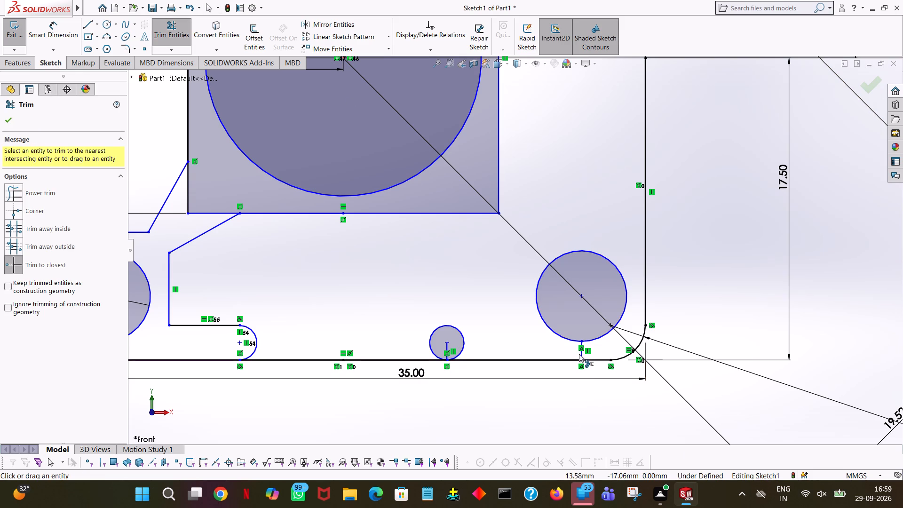
left_click(581, 354)
Dimension the lower-right corner circle's diameter, placing the dimension outside the profile's right edge.
left_click(68, 41)
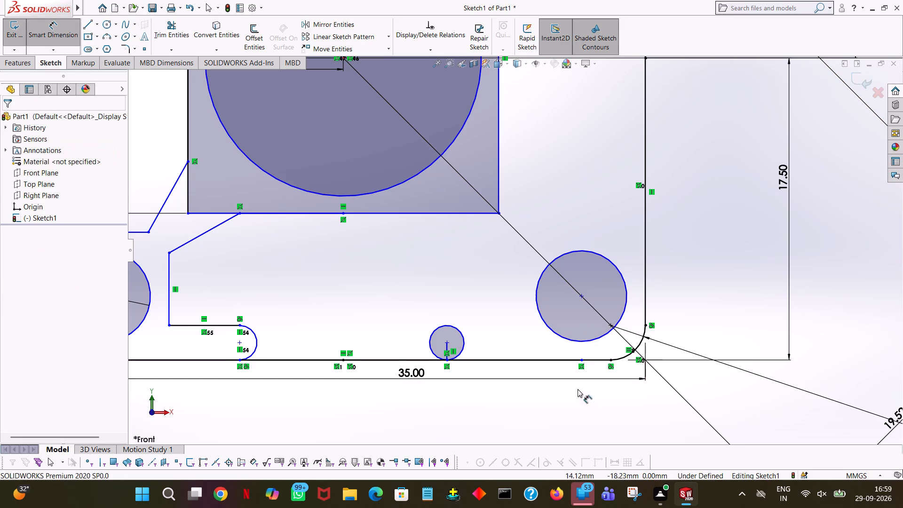
left_click(621, 276)
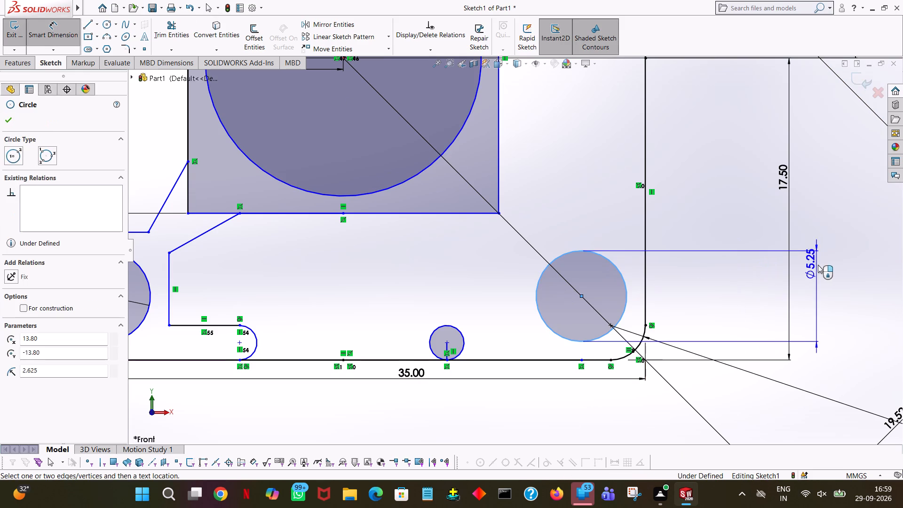
left_click(818, 265)
left_click(781, 251)
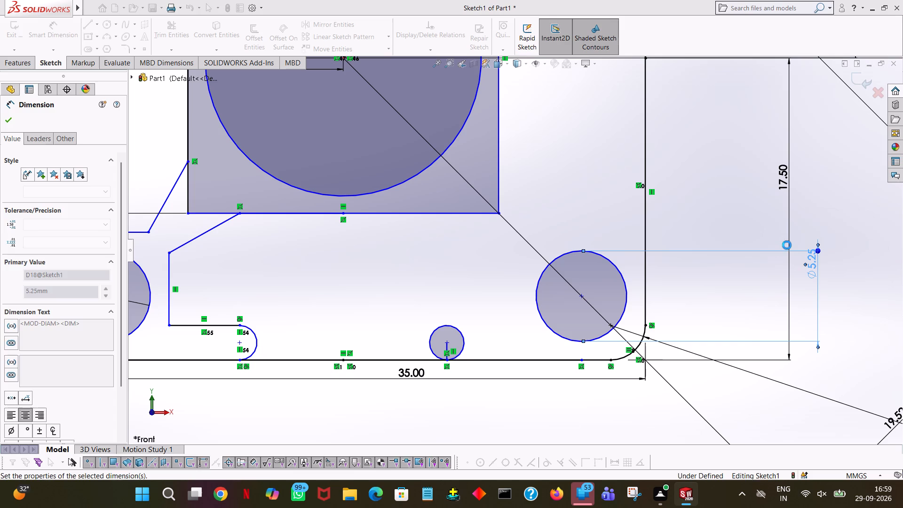
left_click(815, 198)
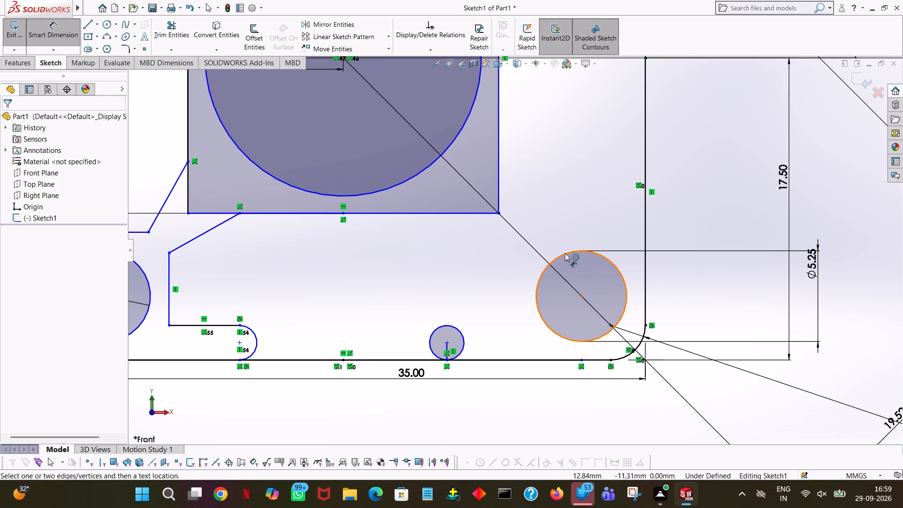
Dimension the horizontal distance between the lower-right corner circle's centre and the profile's right edge, placing it outside that edge.
left_click(565, 253)
left_click(645, 228)
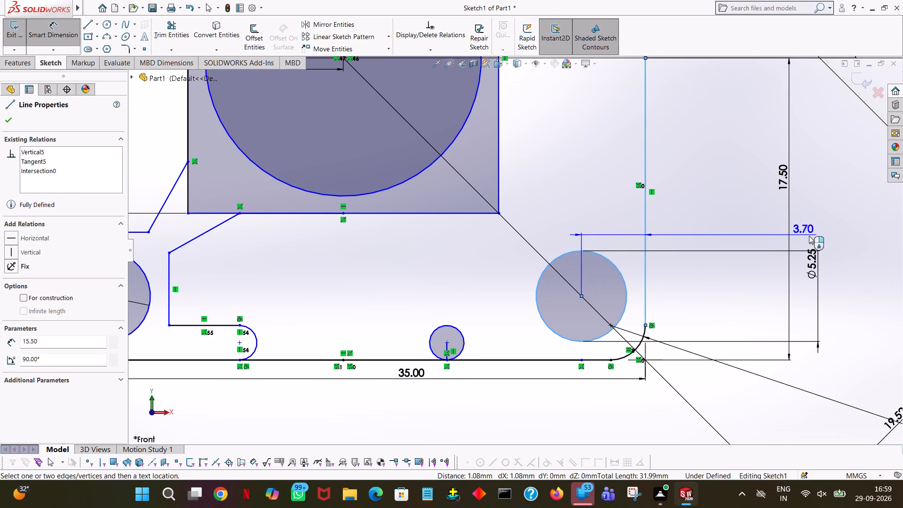
left_click(828, 217)
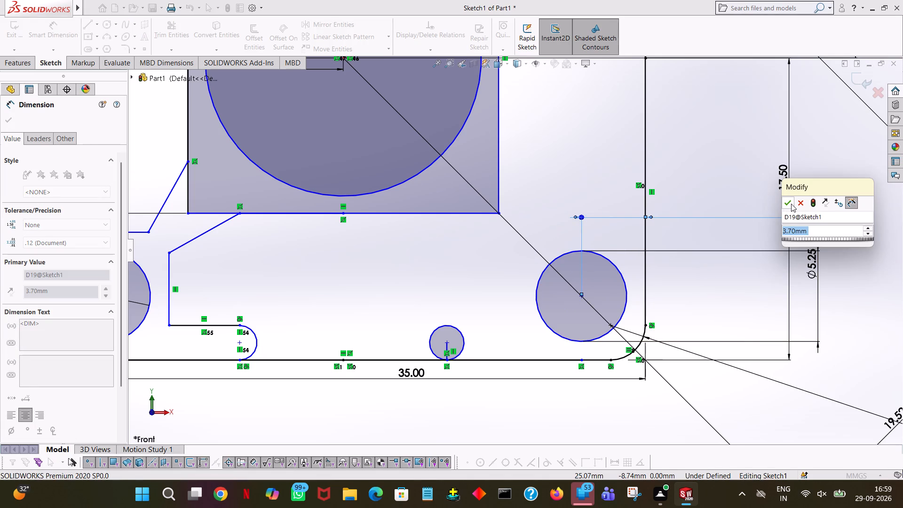
left_click(791, 204)
left_click(822, 143)
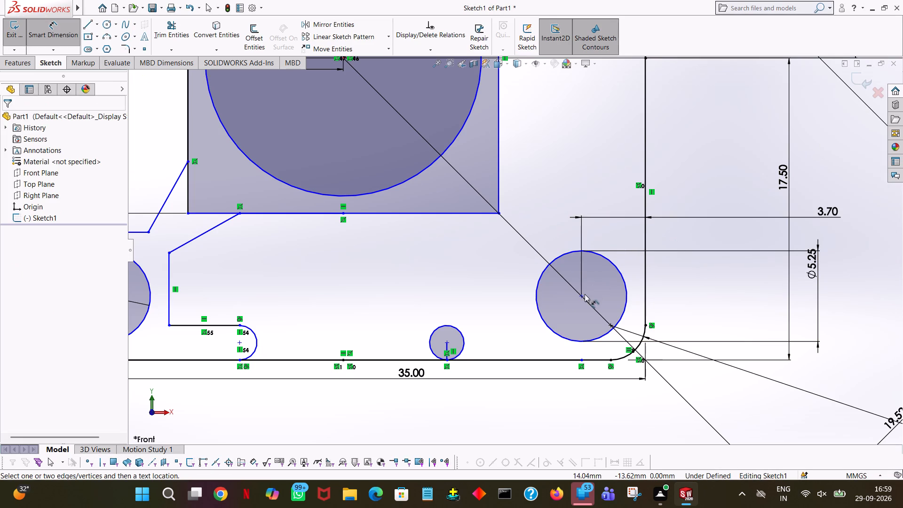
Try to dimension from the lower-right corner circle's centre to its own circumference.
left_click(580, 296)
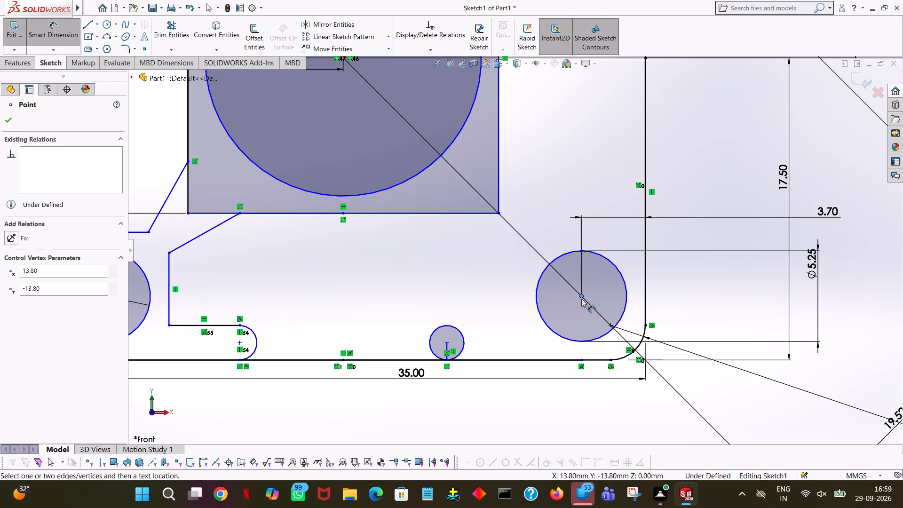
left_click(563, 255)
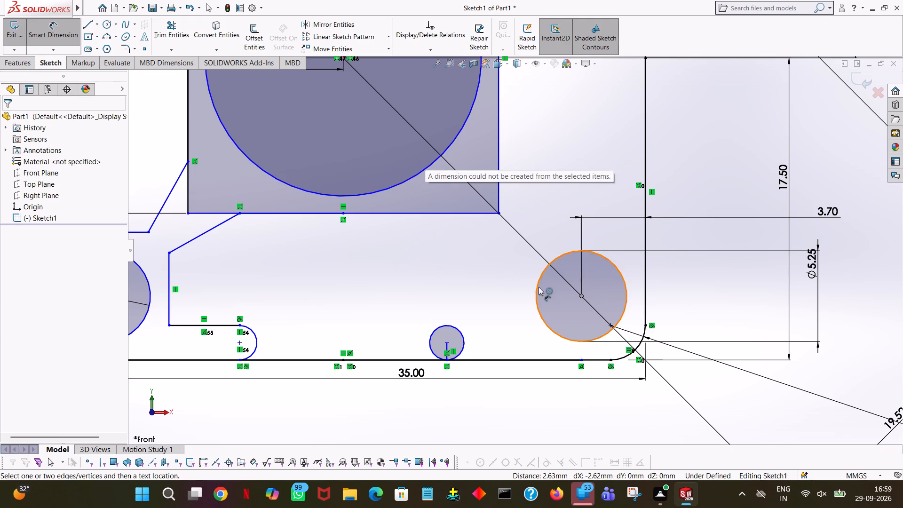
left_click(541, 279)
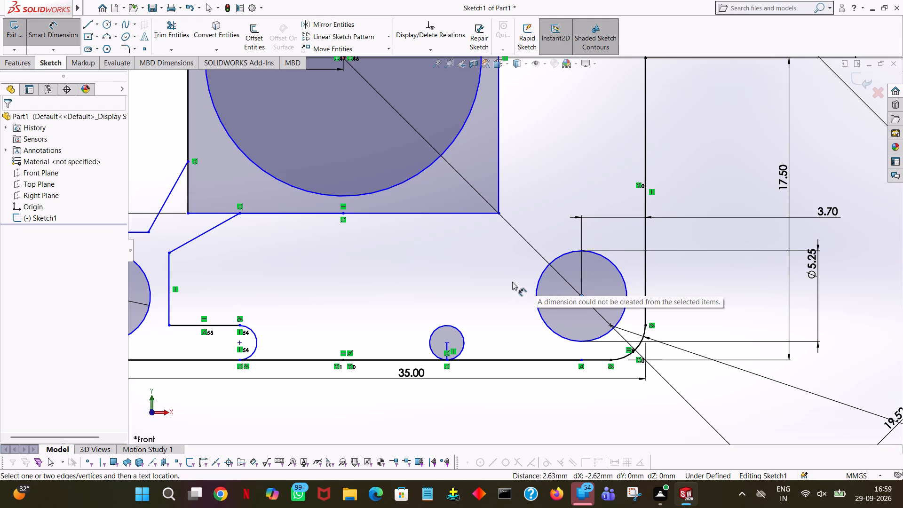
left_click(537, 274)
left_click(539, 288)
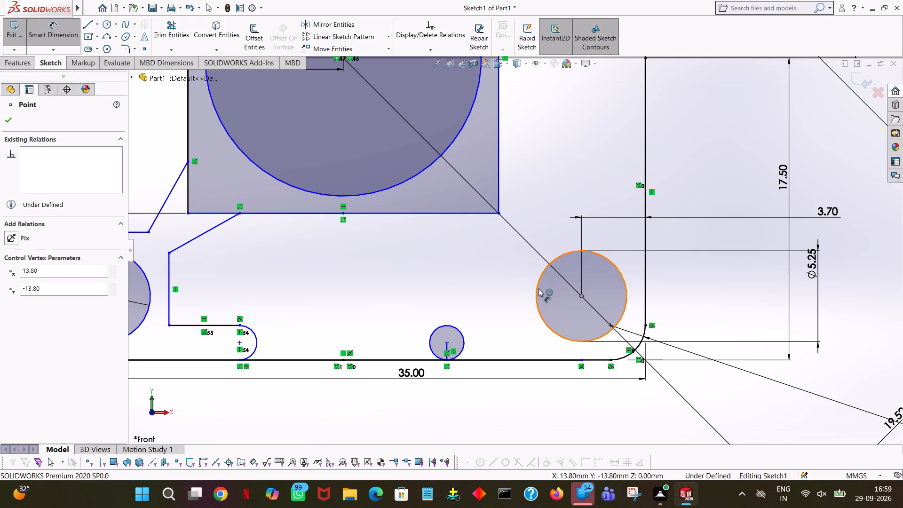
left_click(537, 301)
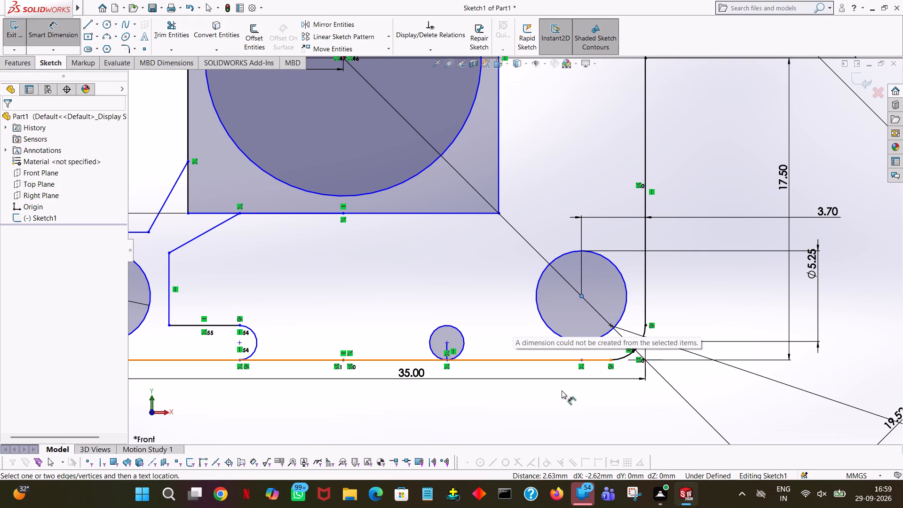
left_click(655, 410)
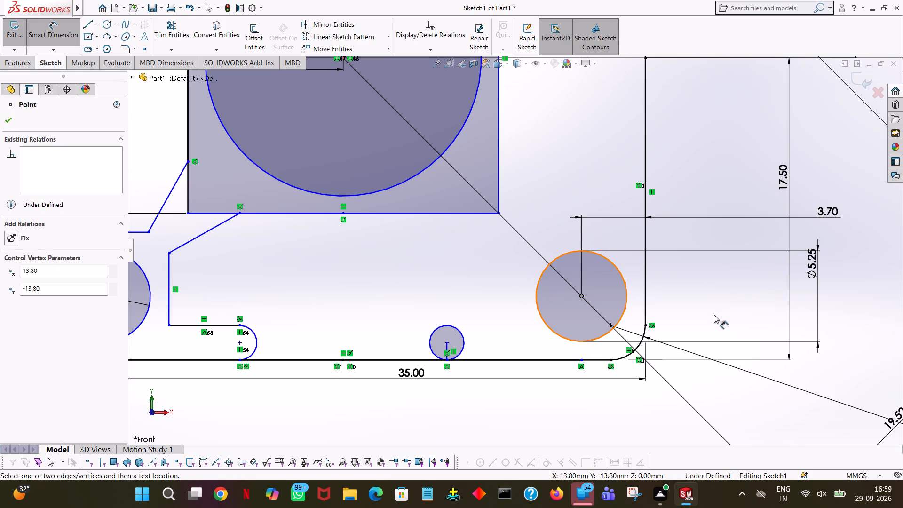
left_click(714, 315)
Sketch connected lines from the lower-right corner circle's centre: 3.7 mm left, about 1.7 mm down, and about 4.1 mm left to the small bottom circle's top.
left_click(88, 22)
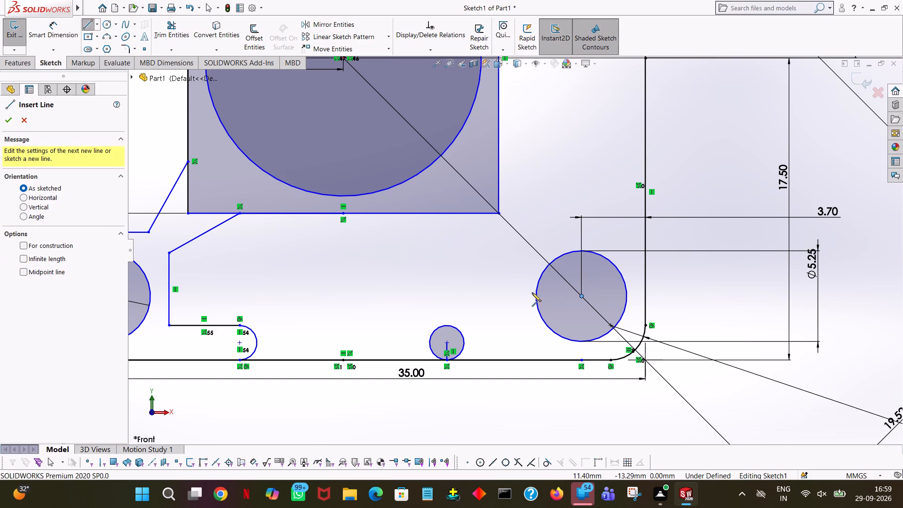
left_click(580, 296)
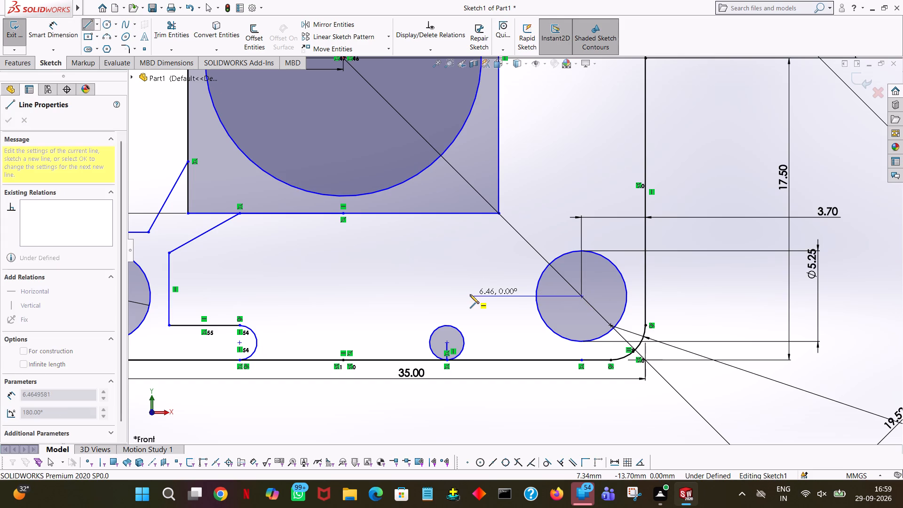
left_click(470, 294)
type("3.")
key("7")
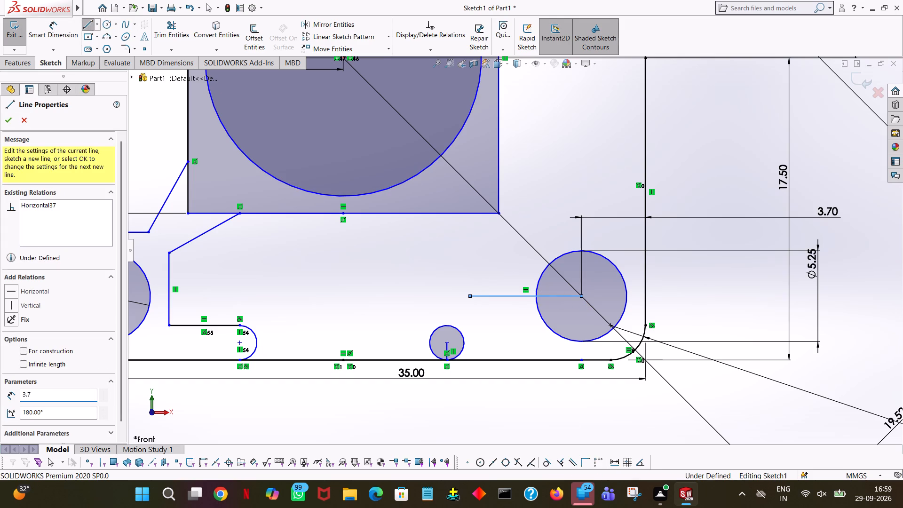
key("Return")
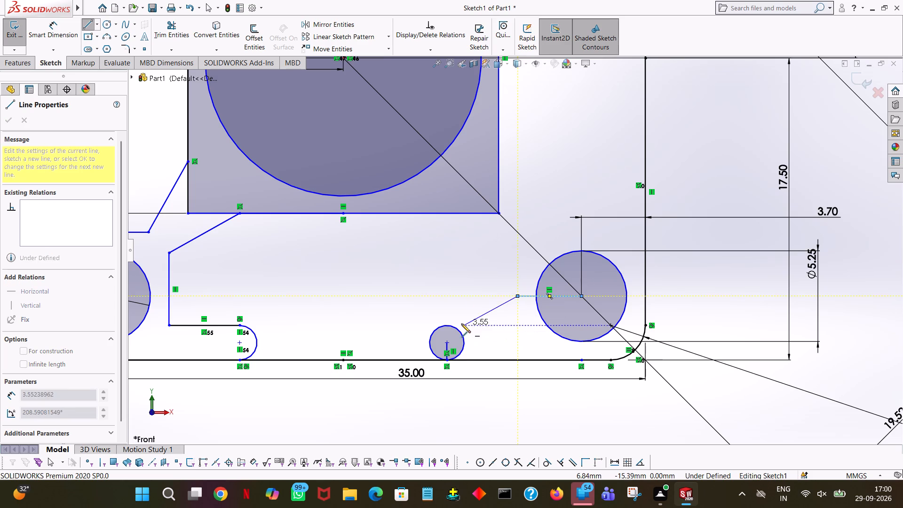
left_click(515, 326)
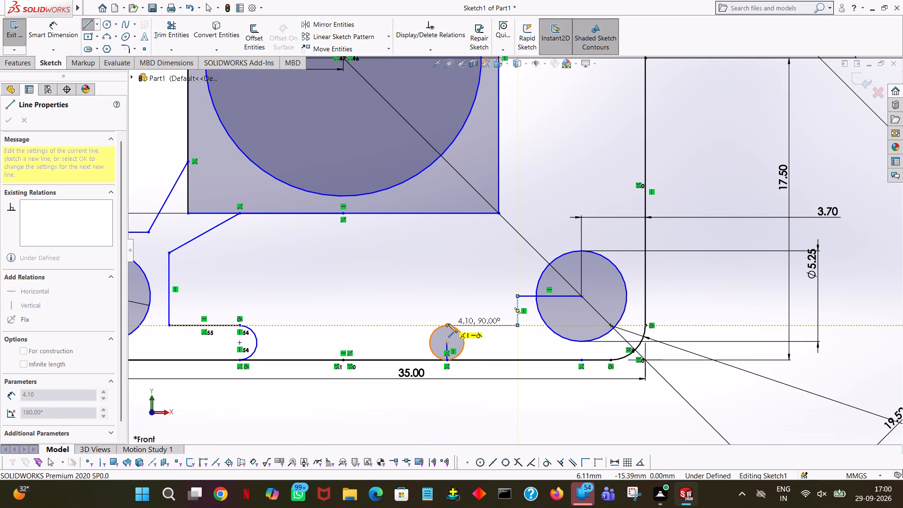
left_click(446, 324)
right_click(446, 324)
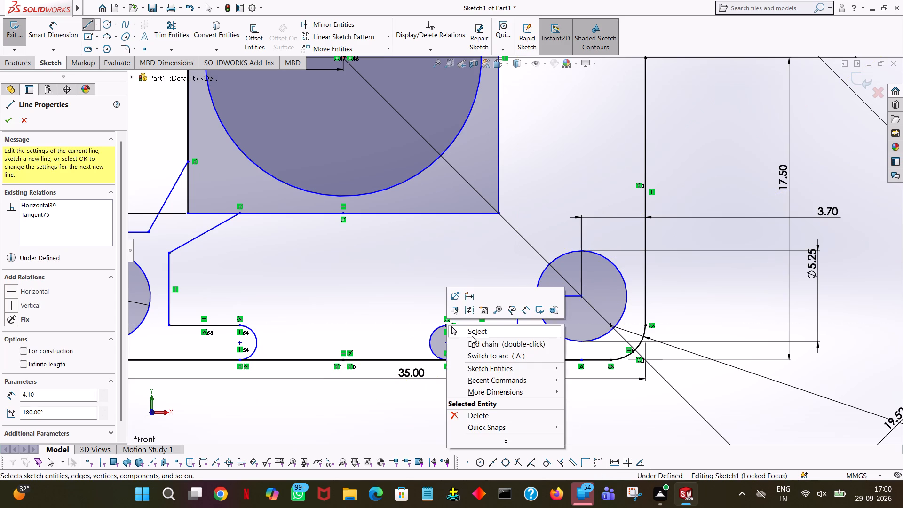
left_click(472, 336)
Trim away the horizontal line segment between the lower-right corner circle and the short vertical line beside it.
left_click(173, 27)
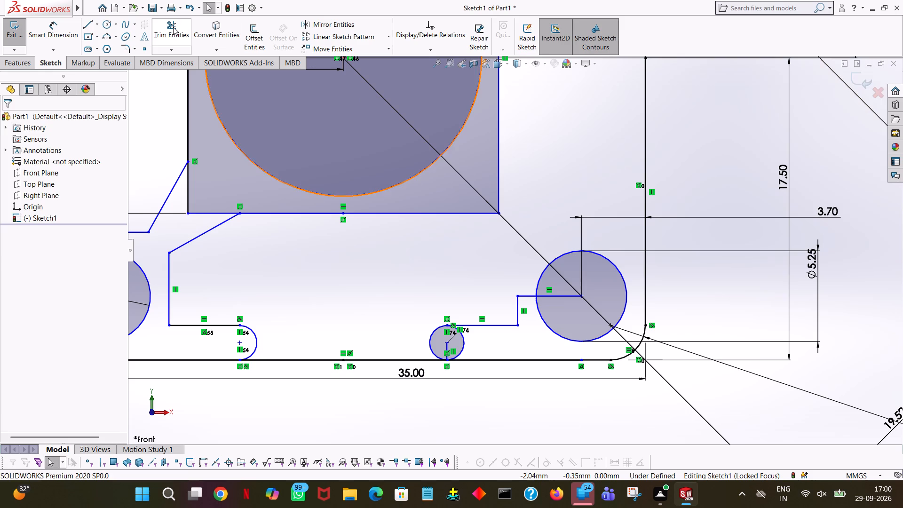
left_click(532, 298)
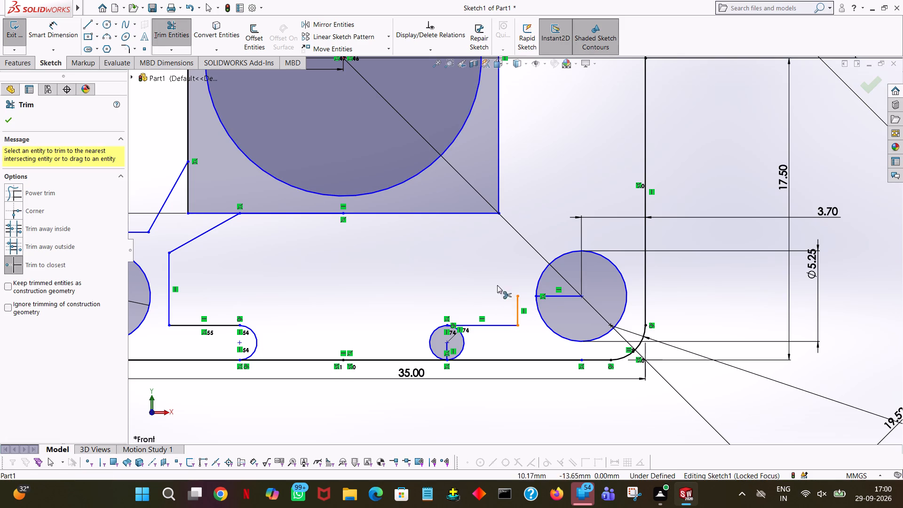
left_click(3, 117)
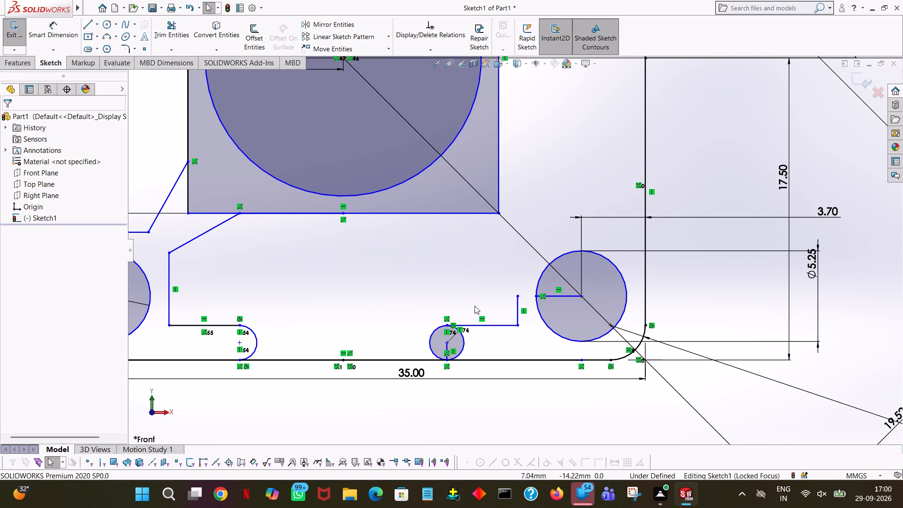
Set the length of the vertical line between the lower-right corner circle and the small bottom circle to 4.2 mm.
left_click(518, 314)
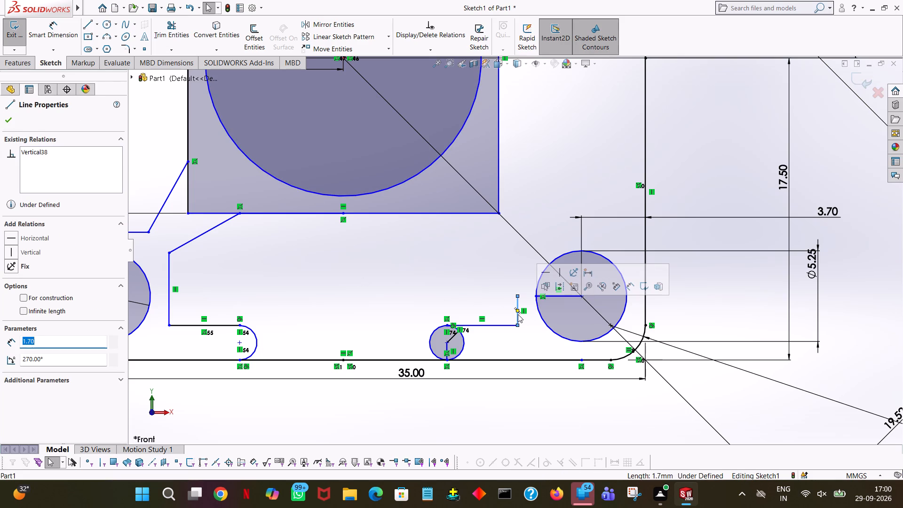
type("4.2")
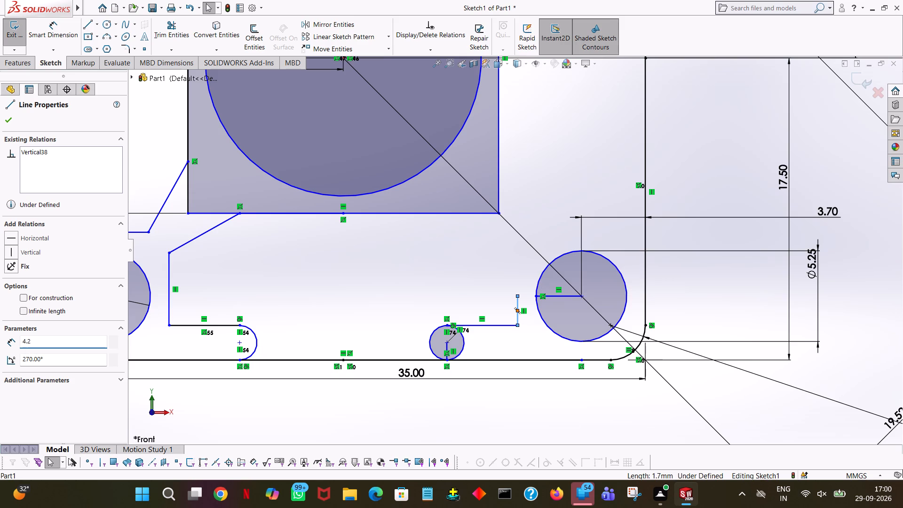
key("Return")
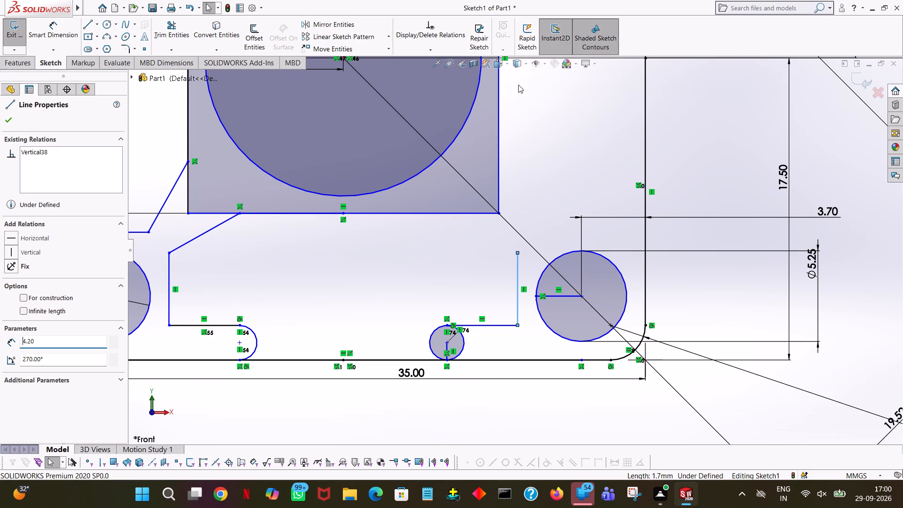
left_click(0, 122)
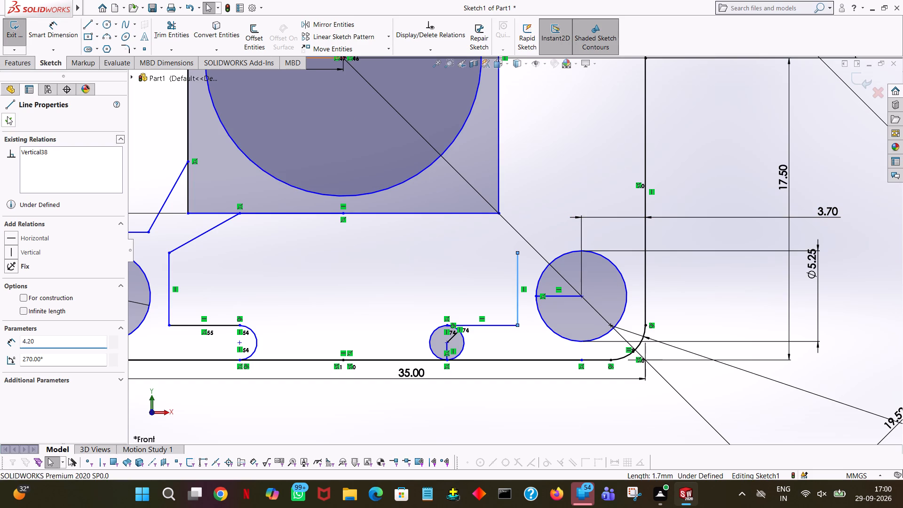
left_click(8, 116)
Sketch a 9.5 mm line up the profile's right edge from the corner fillet's upper end, continuing with a 1 mm horizontal line inwards.
left_click(88, 24)
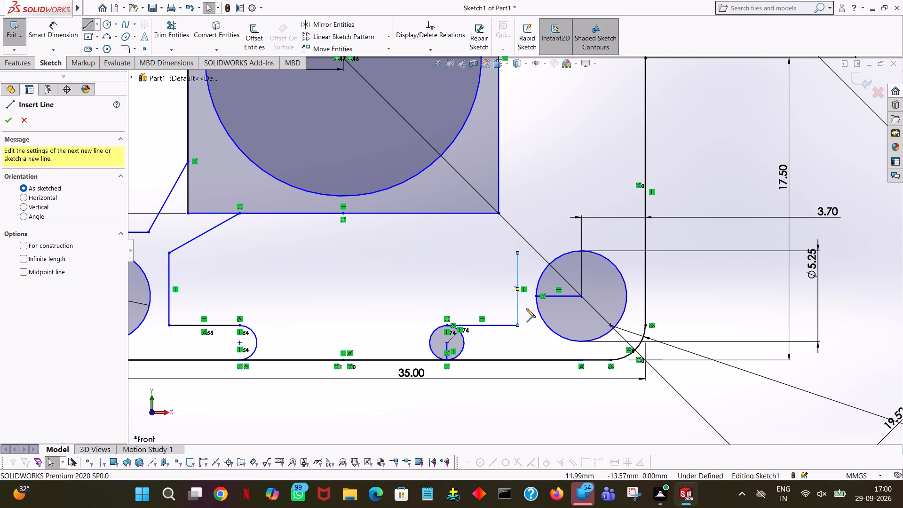
left_click(646, 325)
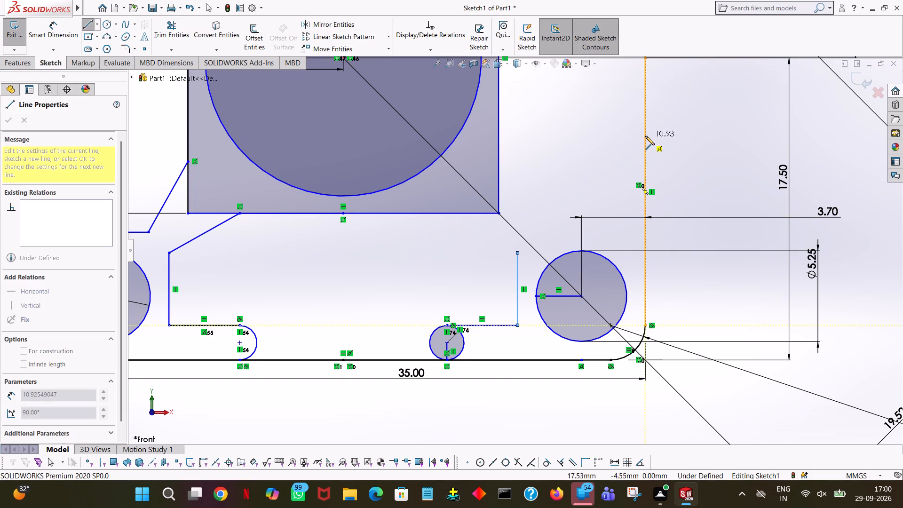
left_click(645, 135)
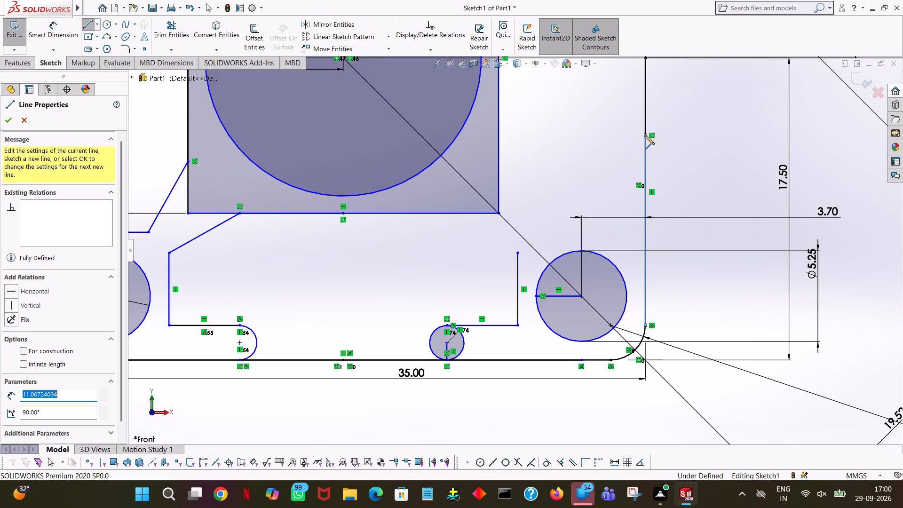
type("9.5")
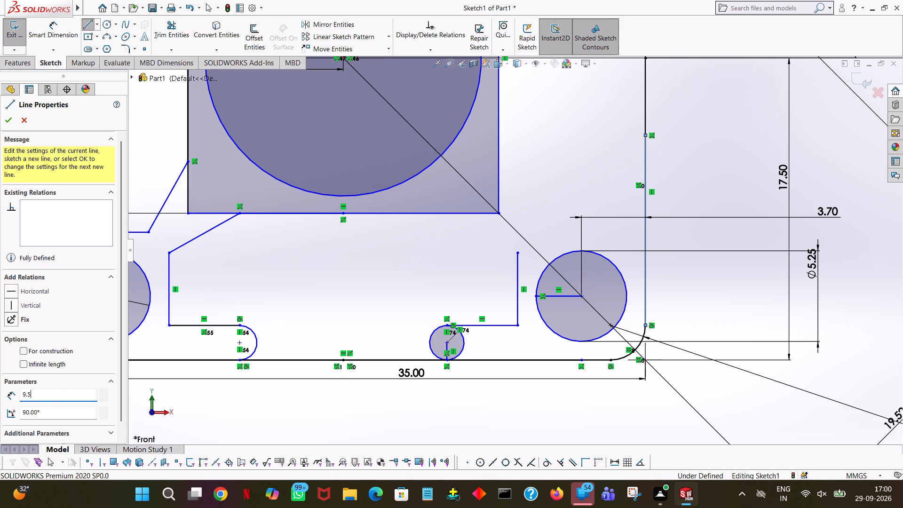
key("Return")
left_click(614, 160)
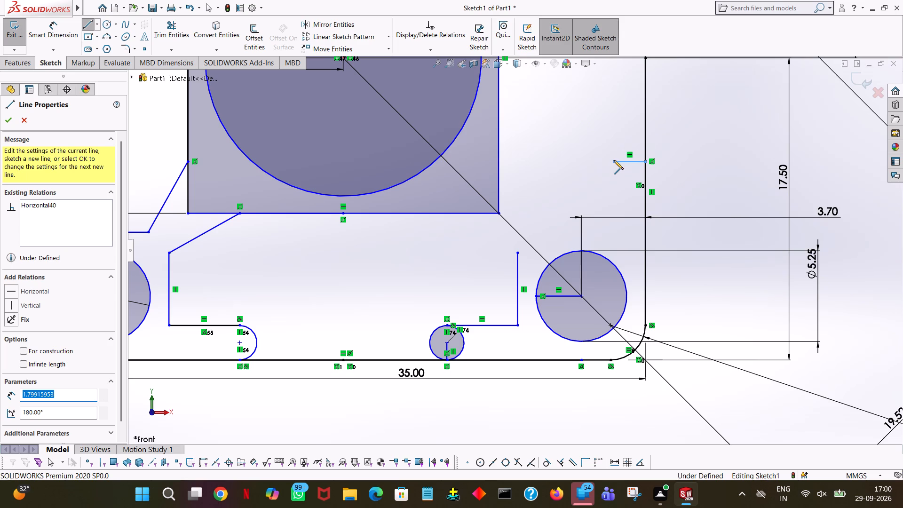
key("1")
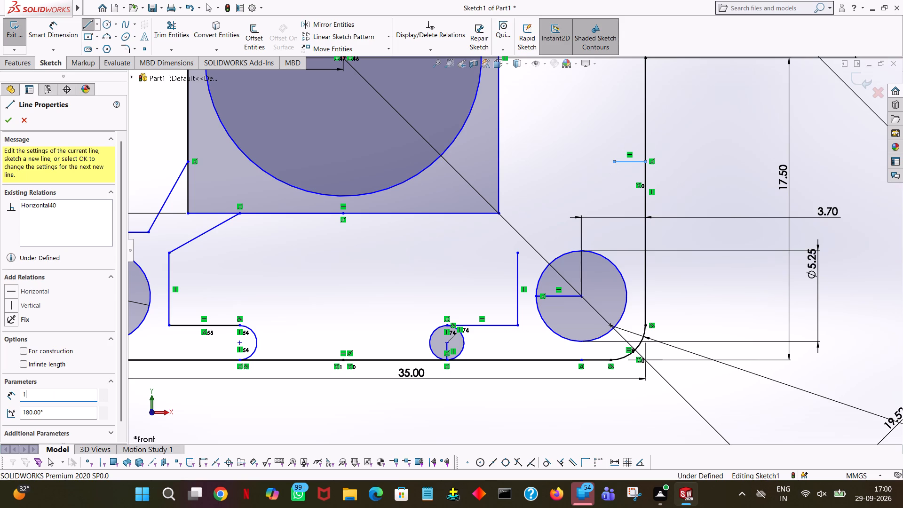
key("Return")
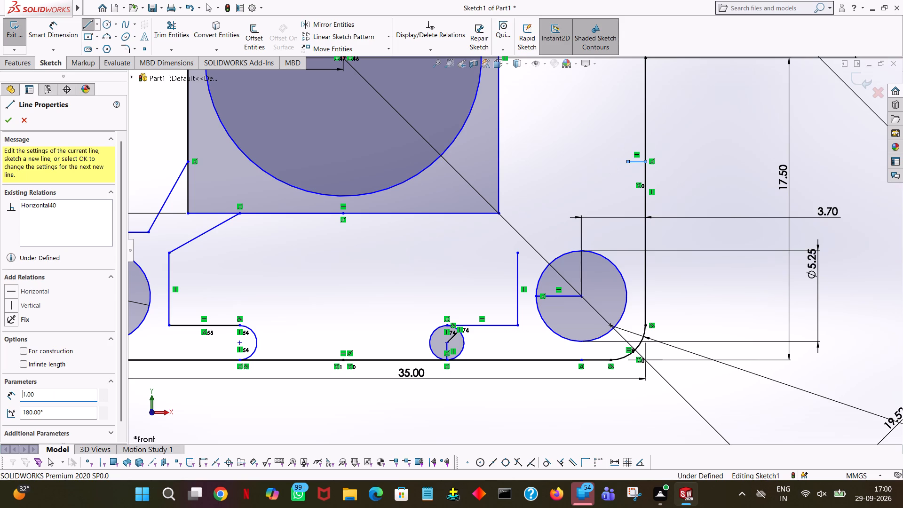
right_click(614, 160)
left_click(627, 166)
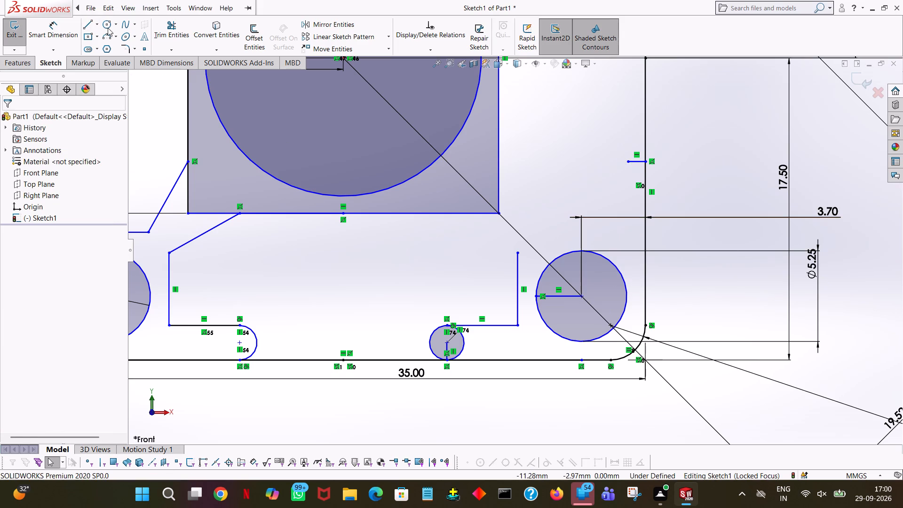
Sketch a circle of about 1 mm radius centred on the short line's inner end and touching the profile's right edge.
left_click(108, 24)
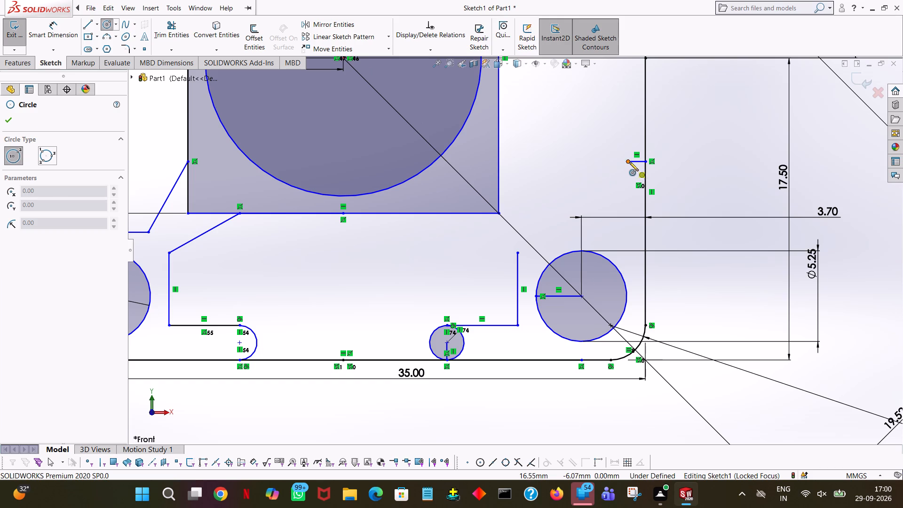
left_click(627, 161)
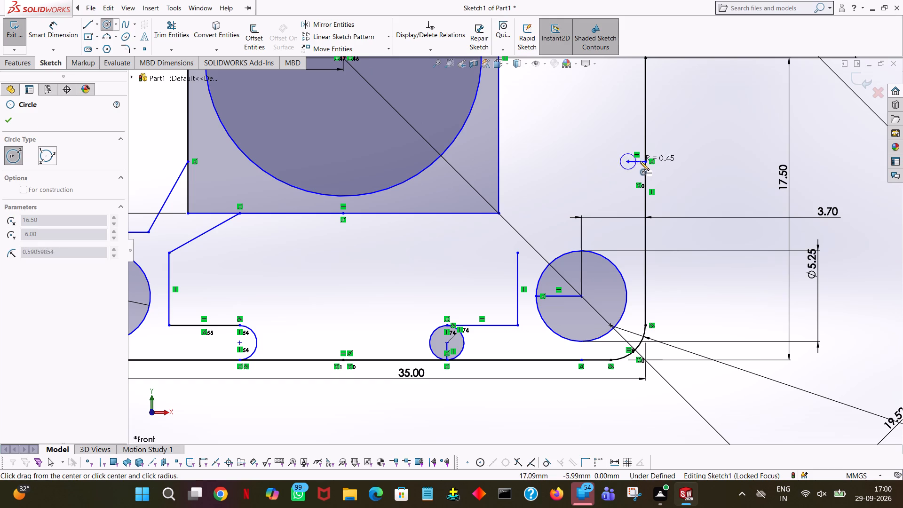
left_click(647, 159)
right_click(647, 159)
left_click(668, 171)
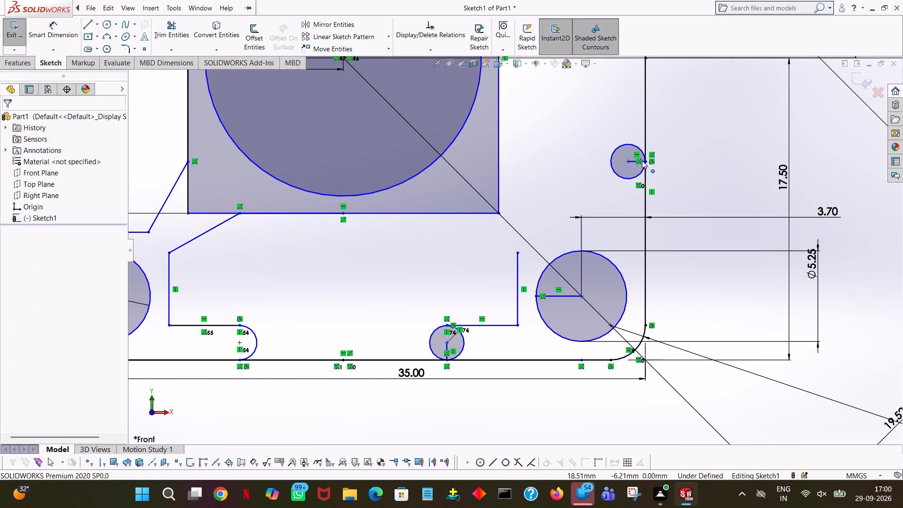
Sketch a vertical line up from the lower-right corner circle's centre and set its length to 3.7 mm.
left_click(88, 23)
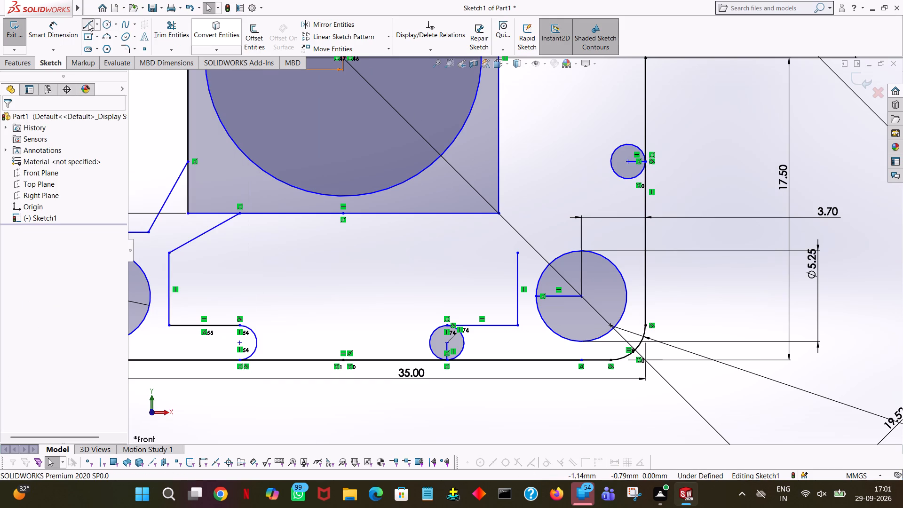
left_click(580, 296)
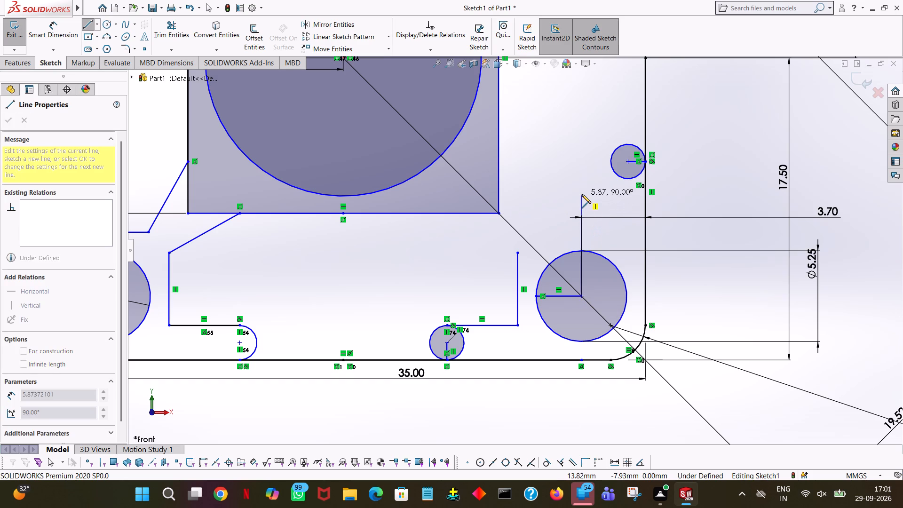
left_click(582, 194)
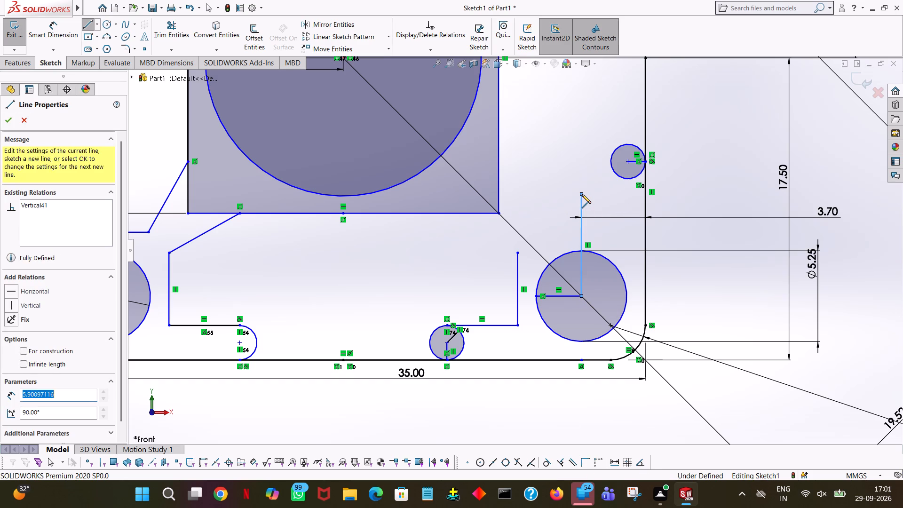
type("3.7")
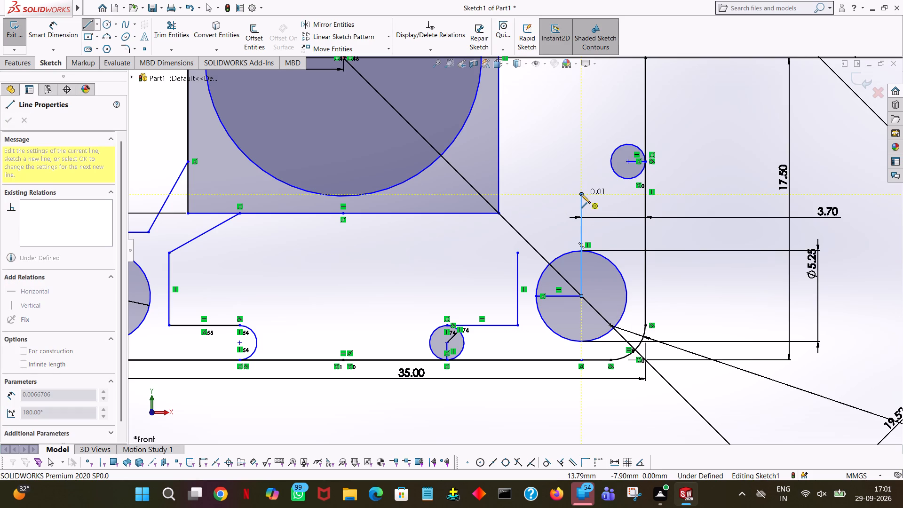
key("Return")
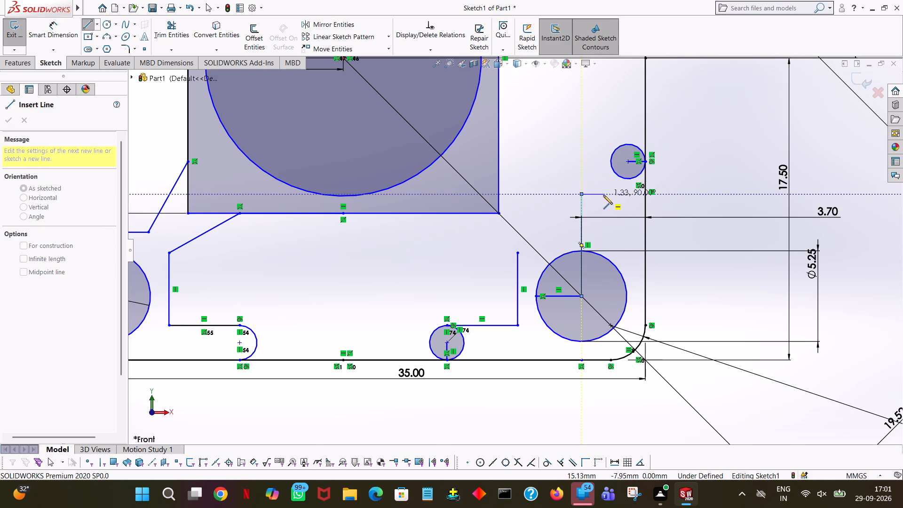
right_click(548, 175)
left_click(562, 183)
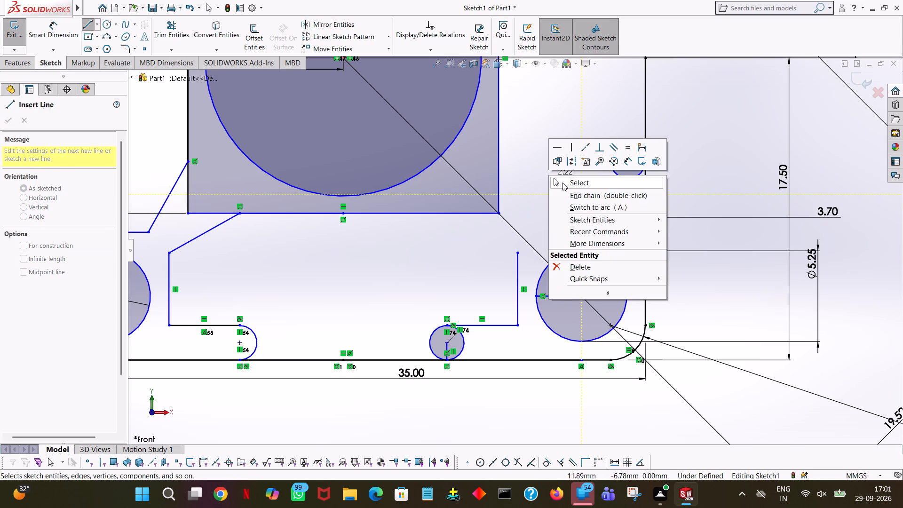
left_click(582, 233)
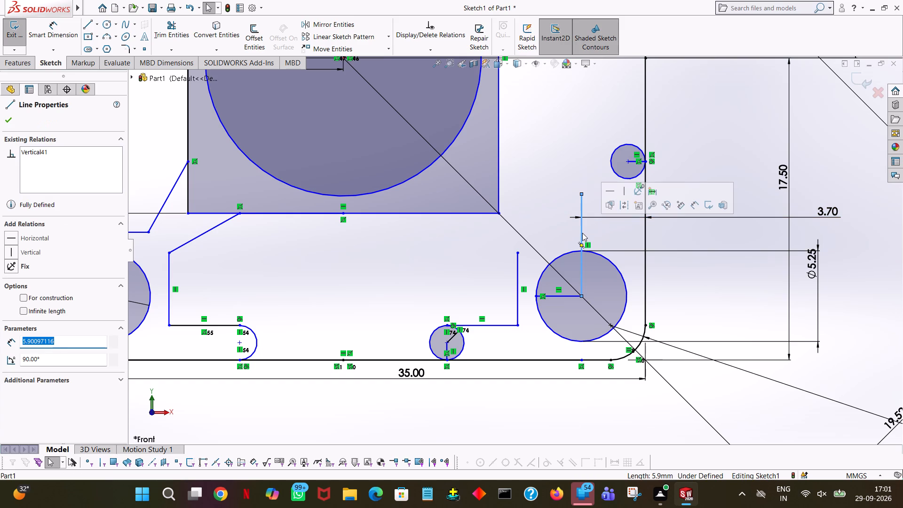
type("3.7")
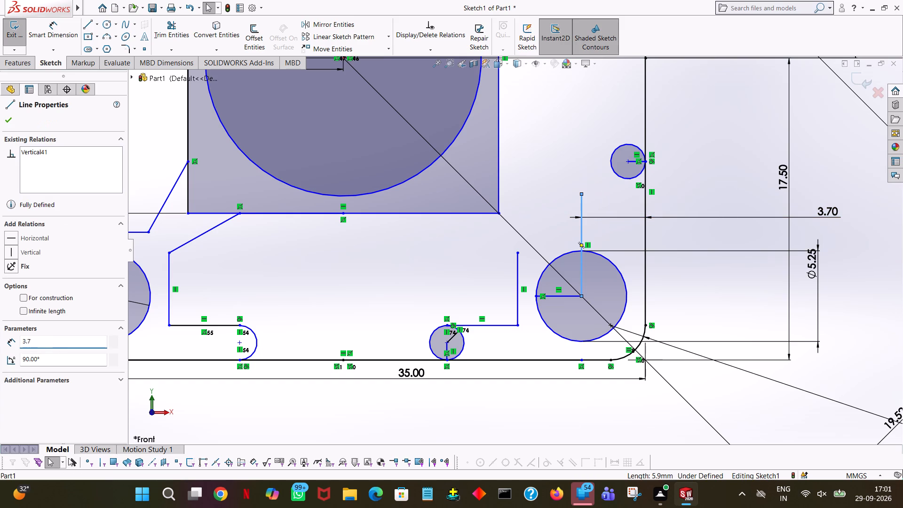
key("Return")
left_click(3, 118)
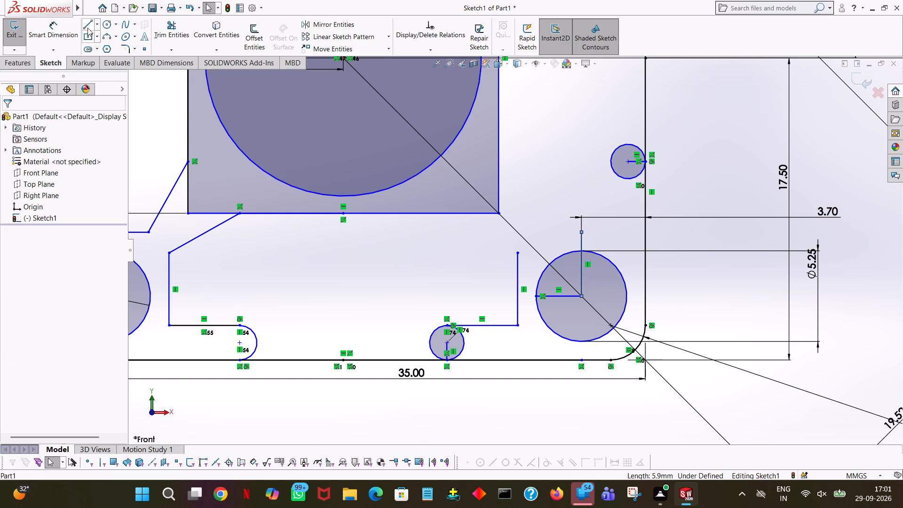
Sketch a 4.1 mm vertical line down from the small right-edge circle's inner side, then a 1.7 mm horizontal line to the 3.7 mm line's upper end.
left_click(85, 26)
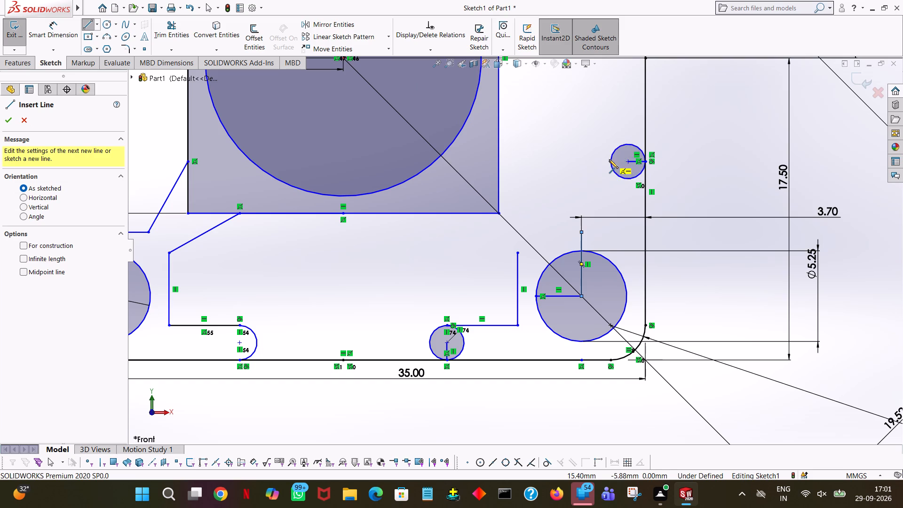
left_click(610, 161)
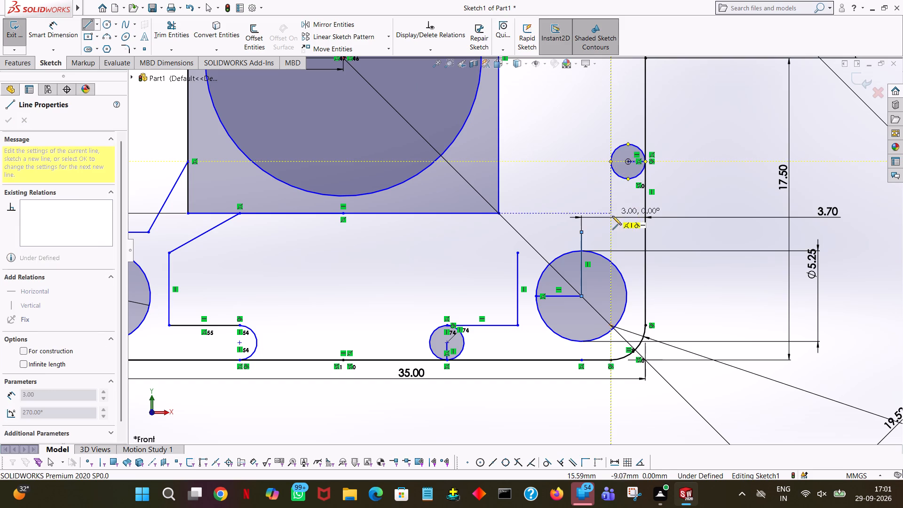
left_click(610, 231)
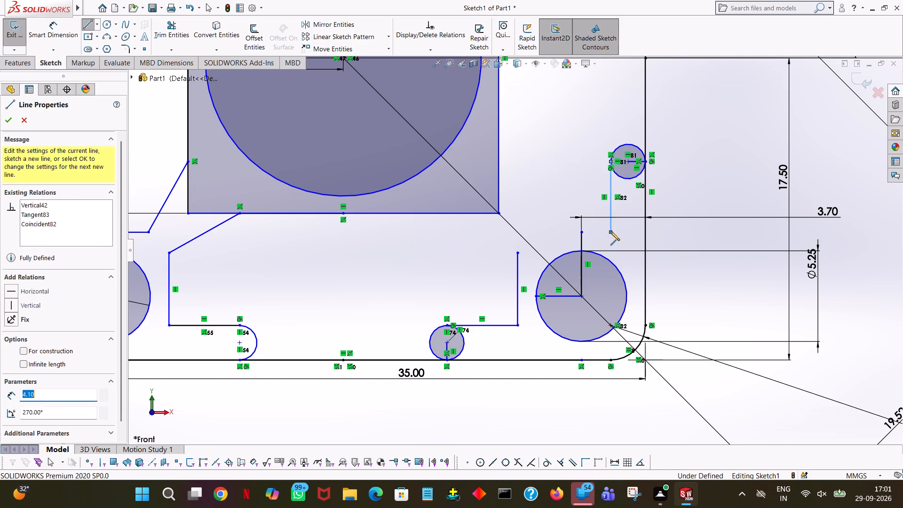
left_click(580, 232)
right_click(580, 232)
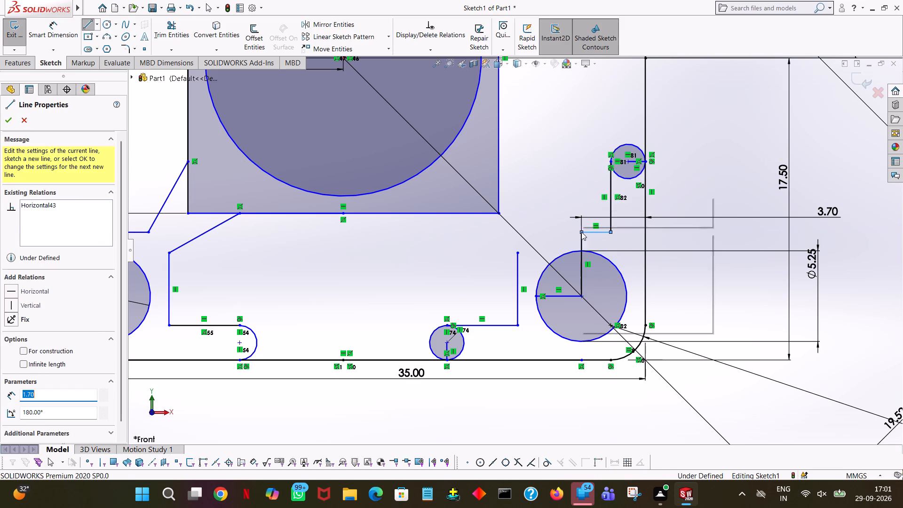
left_click(599, 237)
Trim away the part of the vertical centre line that extends above the lower-right corner circle.
left_click(161, 20)
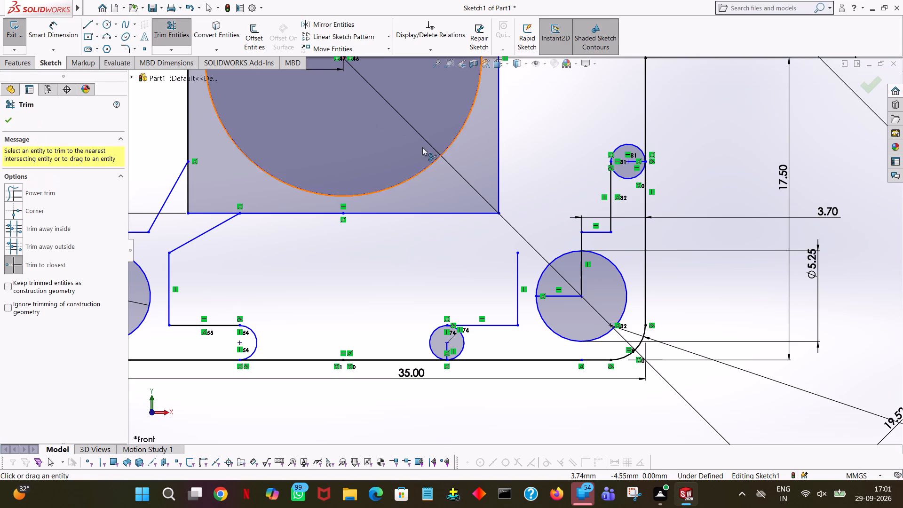
left_click(581, 241)
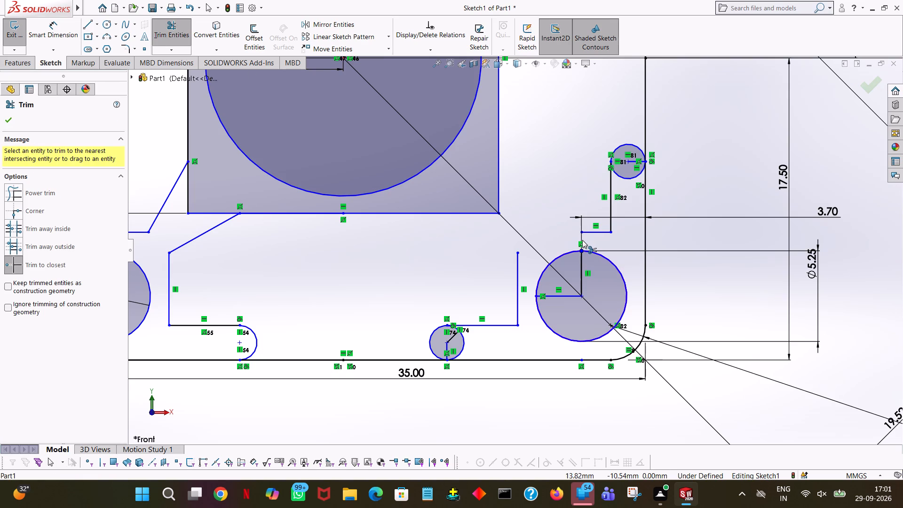
left_click(582, 240)
left_click(579, 238)
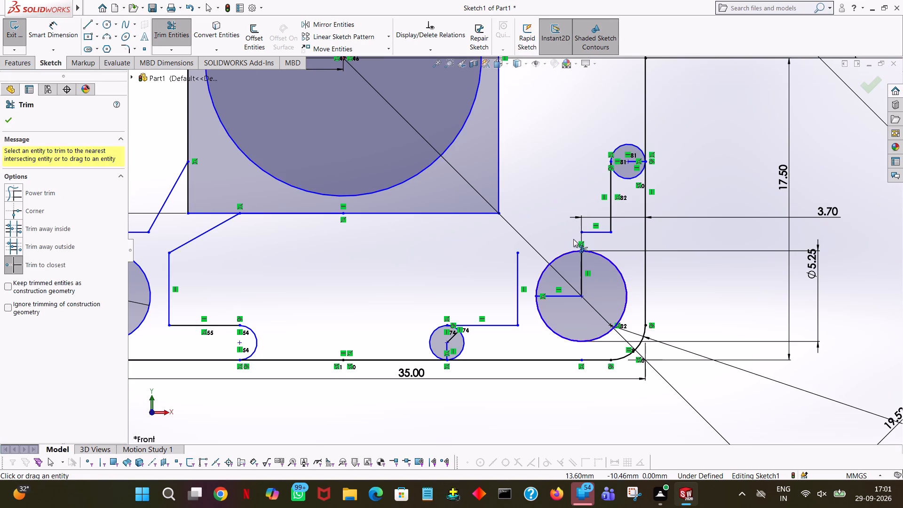
left_click(5, 123)
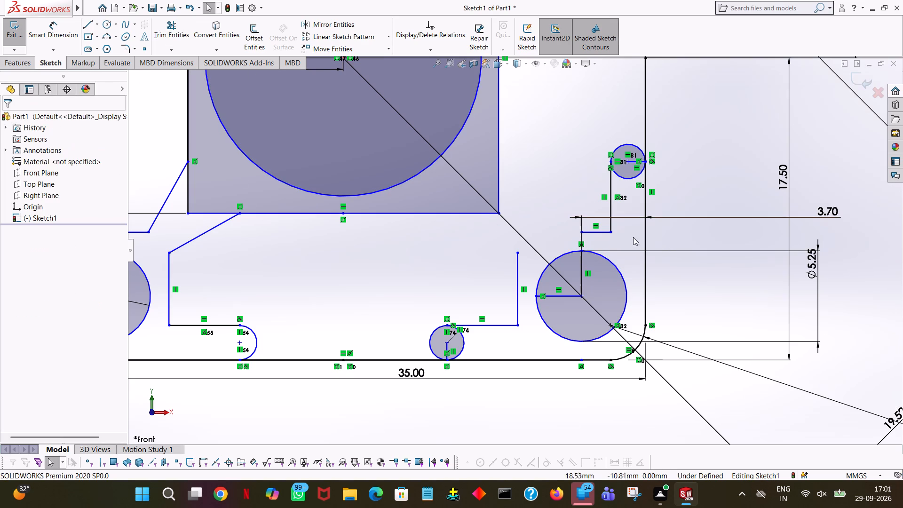
Set the length of the horizontal line above the lower-right corner circle to 4.2 mm.
left_click(587, 230)
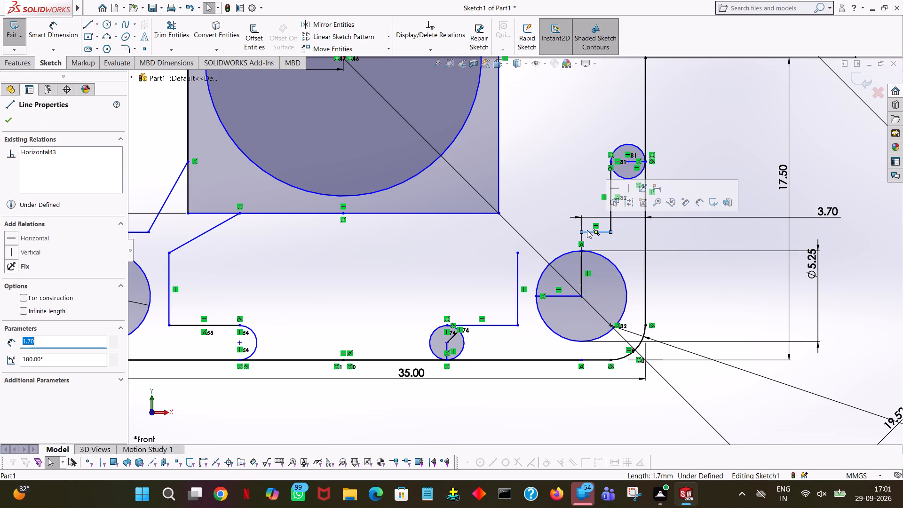
type("4.2")
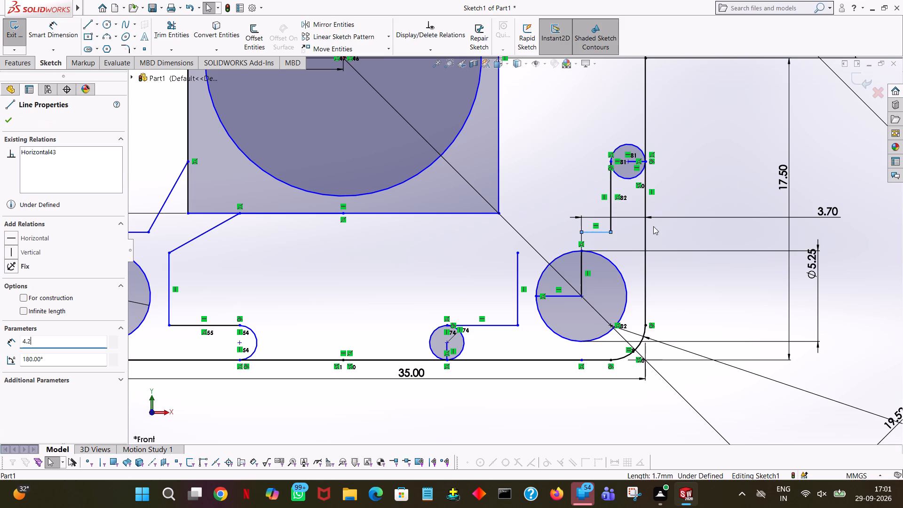
key("Return")
left_click(542, 173)
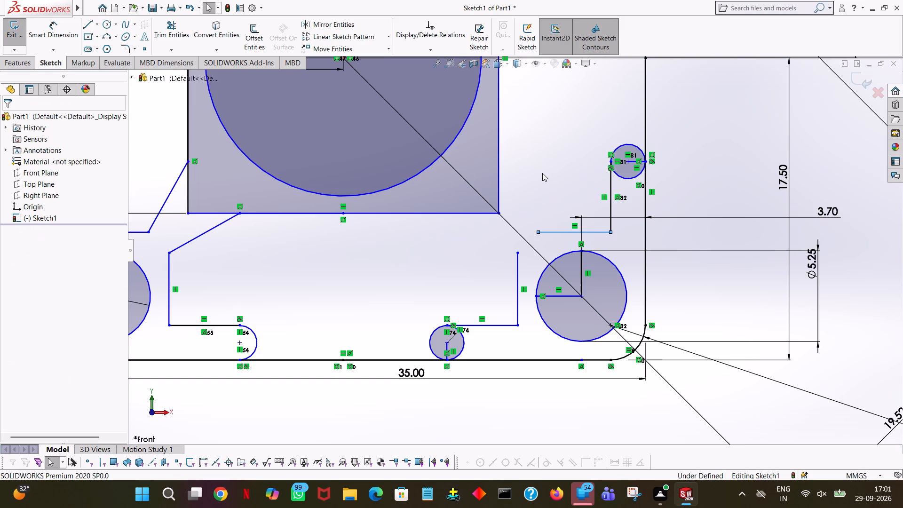
Trim the lower half of the small right-edge circle and the right half of the small bottom circle, leaving rounded slot lips.
left_click(181, 32)
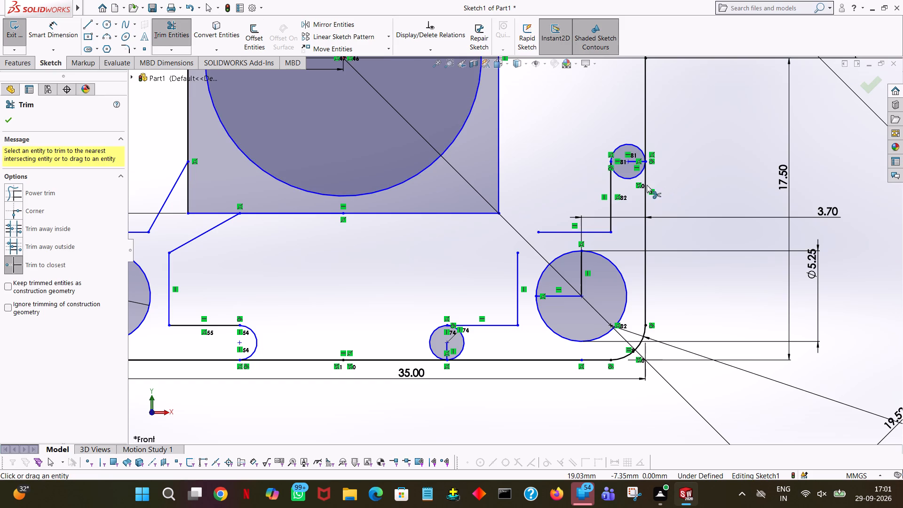
left_click(632, 179)
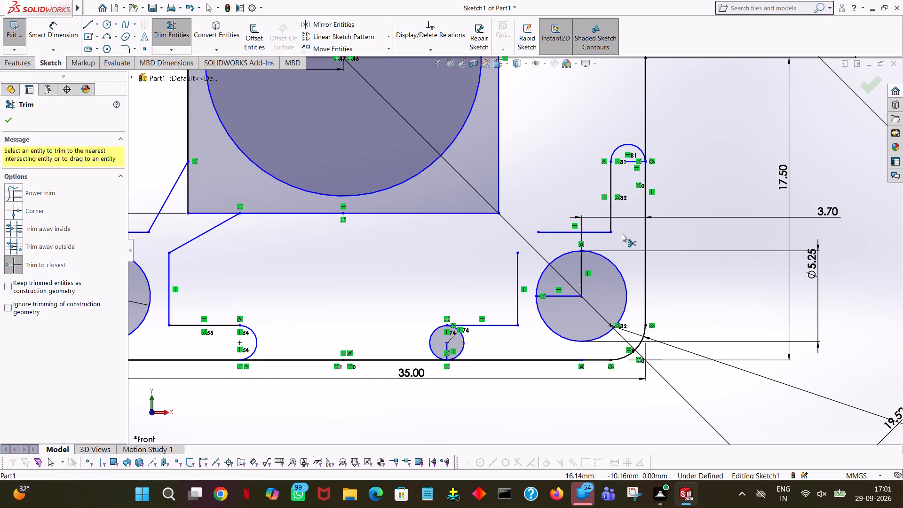
left_click(464, 343)
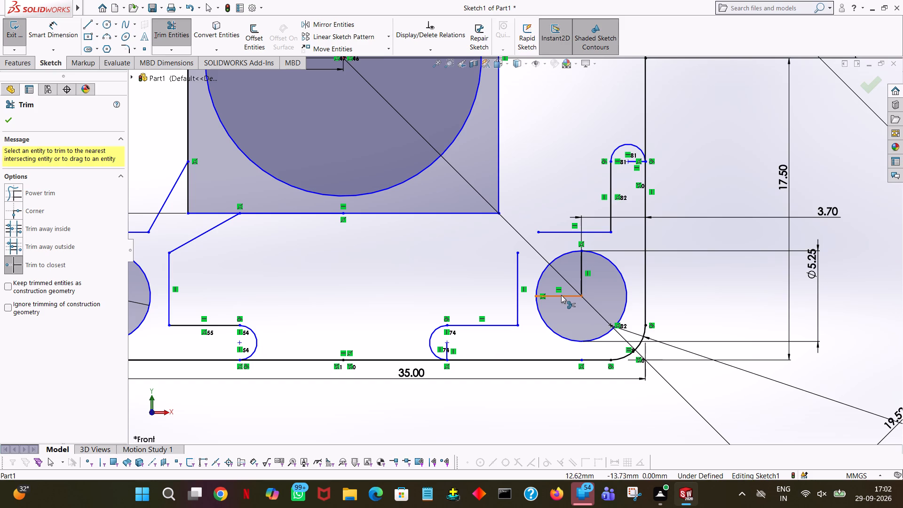
Trim away the horizontal and vertical helper lines inside the lower-right corner circle.
left_click(561, 295)
left_click(579, 271)
left_click(583, 242)
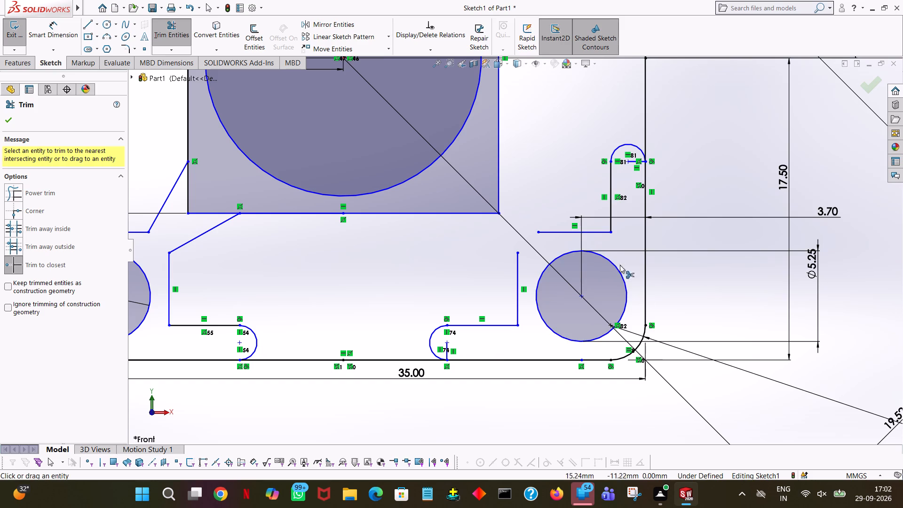
left_click(615, 344)
scroll(371, 302, "down", 5, "ctrl")
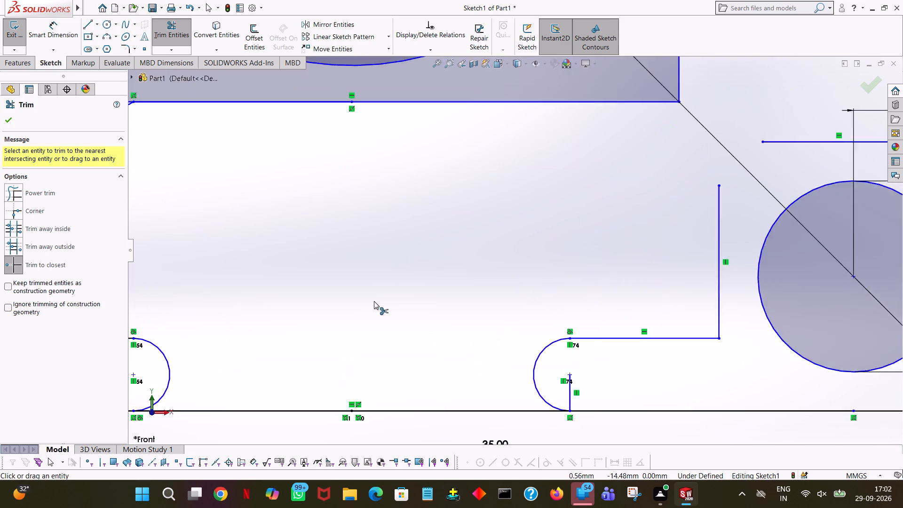
scroll(378, 302, "up", 9, "ctrl")
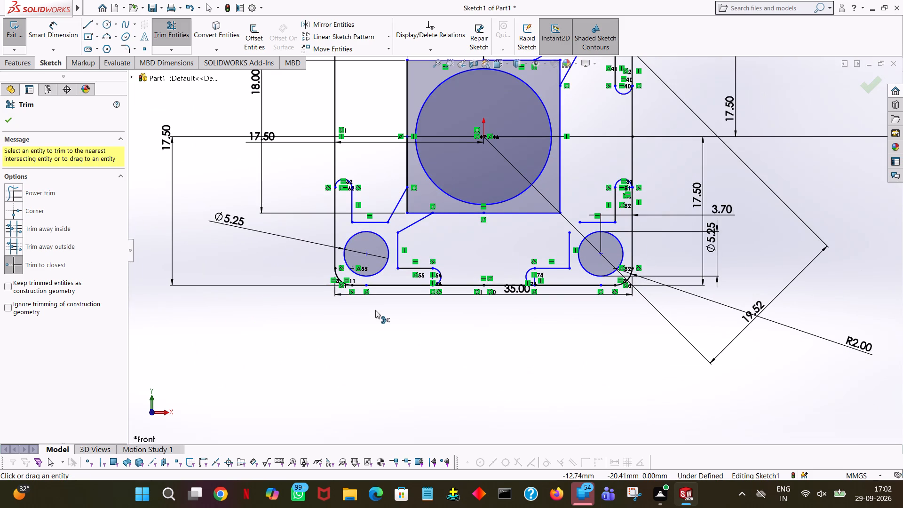
left_click(473, 247)
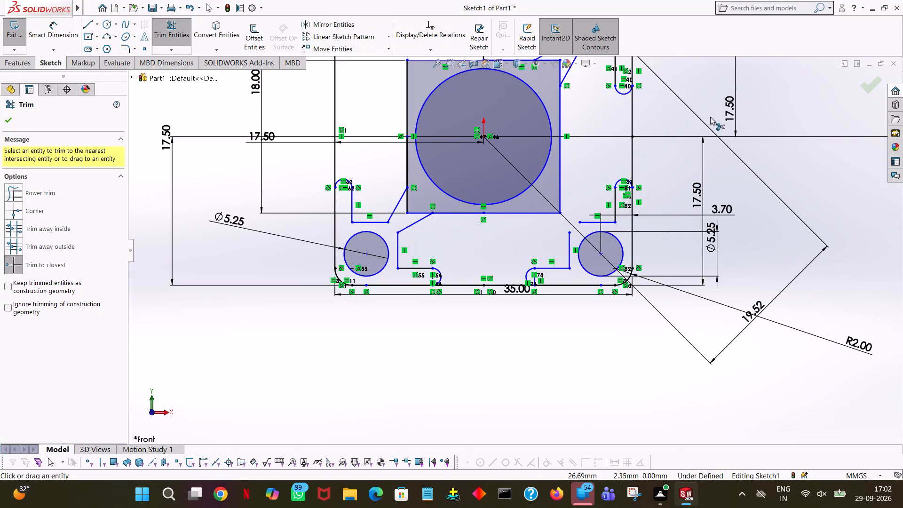
middle_click_drag(674, 135, 681, 170, "ctrl")
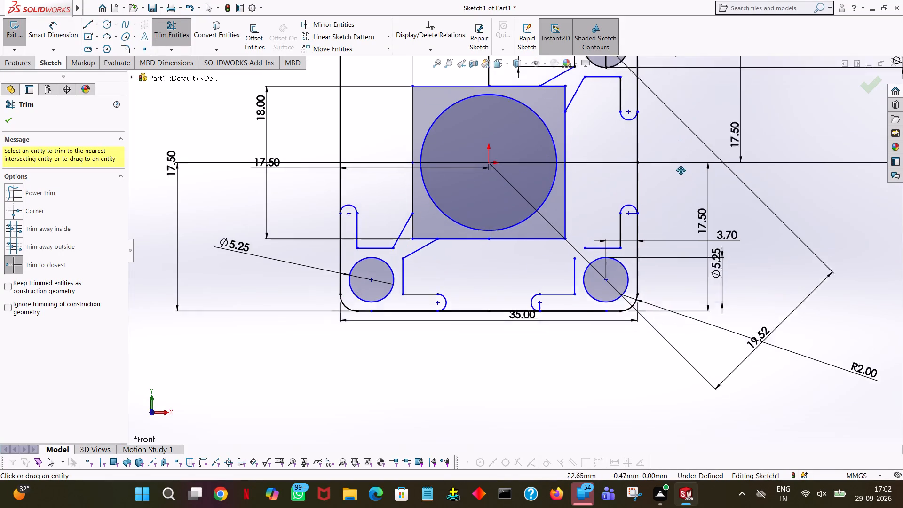
middle_click_drag(681, 170, 683, 181, "ctrl")
left_click(870, 88)
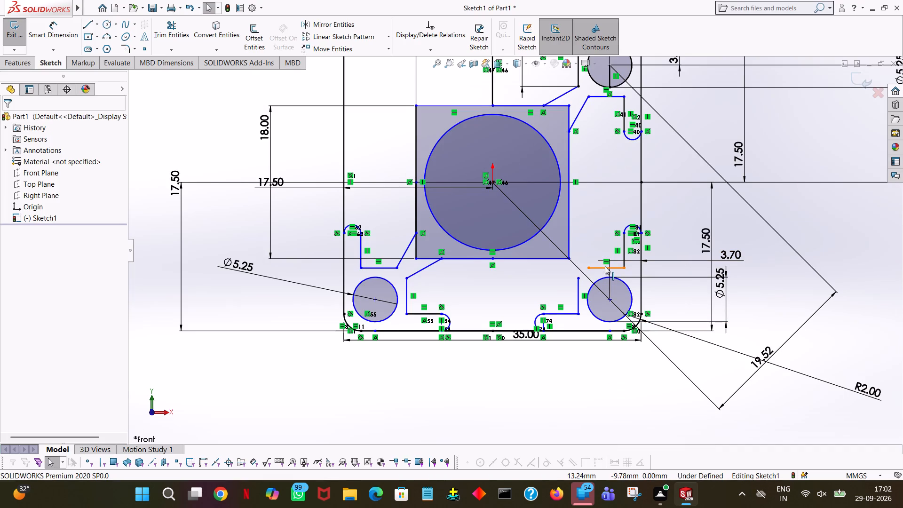
Draw a line about 6 mm down from the midpoint of the central square's right edge, continuing diagonally about 4.7 mm to the lower-right slot's open horizontal line.
scroll(605, 266, "down", 3, "ctrl")
scroll(57, 167, "down", 1, "ctrl")
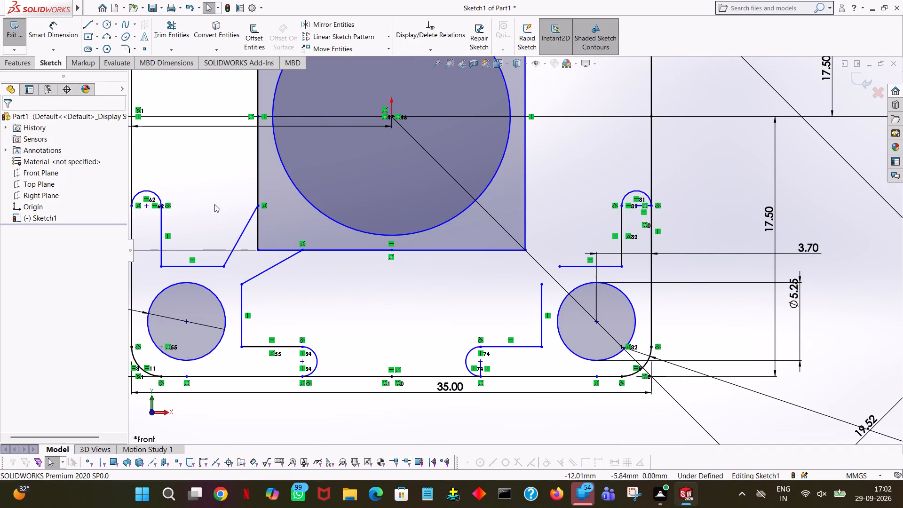
scroll(236, 196, "down", 2, "ctrl")
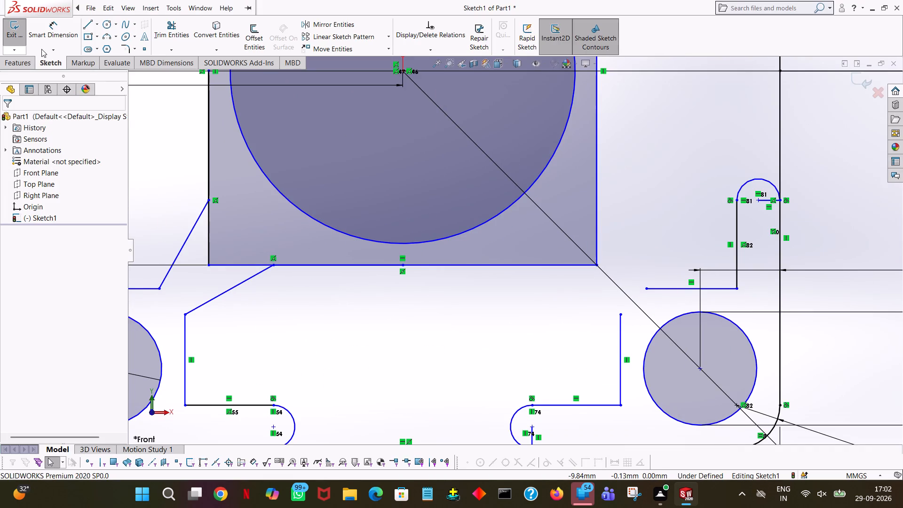
left_click(87, 24)
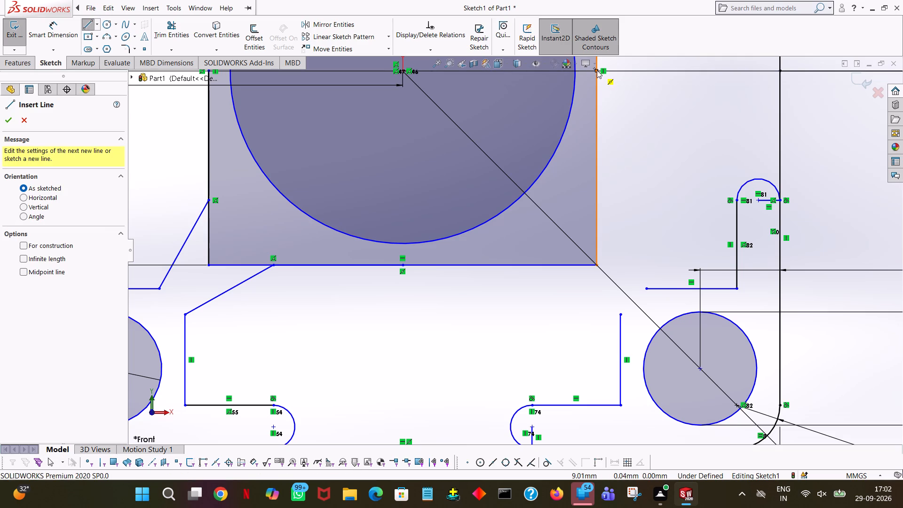
scroll(623, 71, "right", 1)
scroll(601, 82, "up", 1, "ctrl")
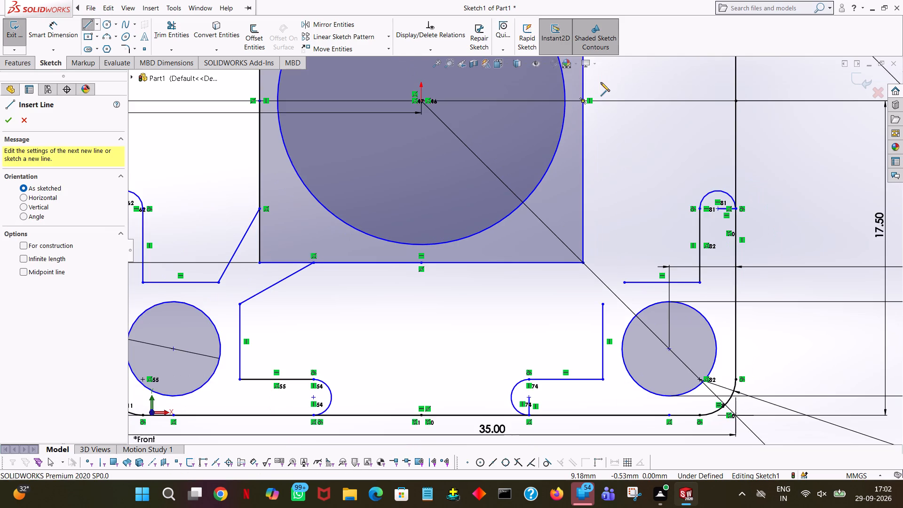
scroll(601, 82, "up", 3, "ctrl")
scroll(597, 121, "down", 3, "ctrl")
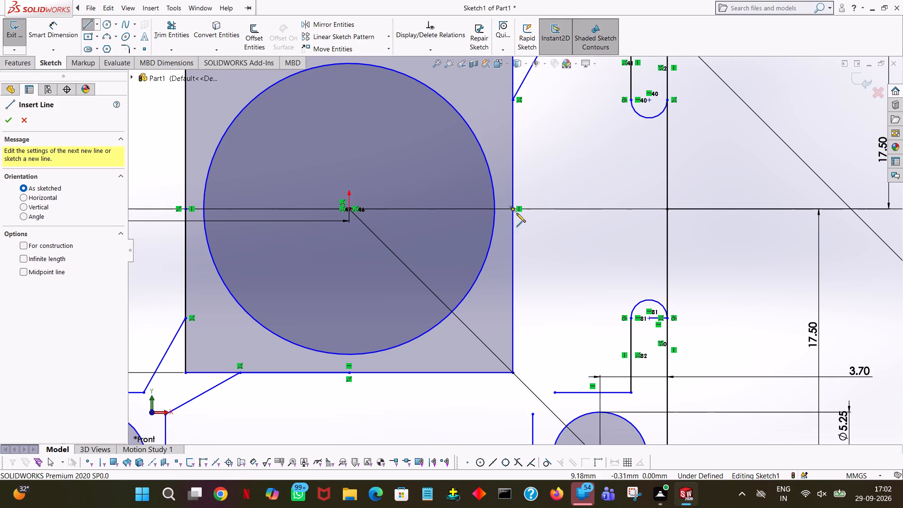
left_click(511, 206)
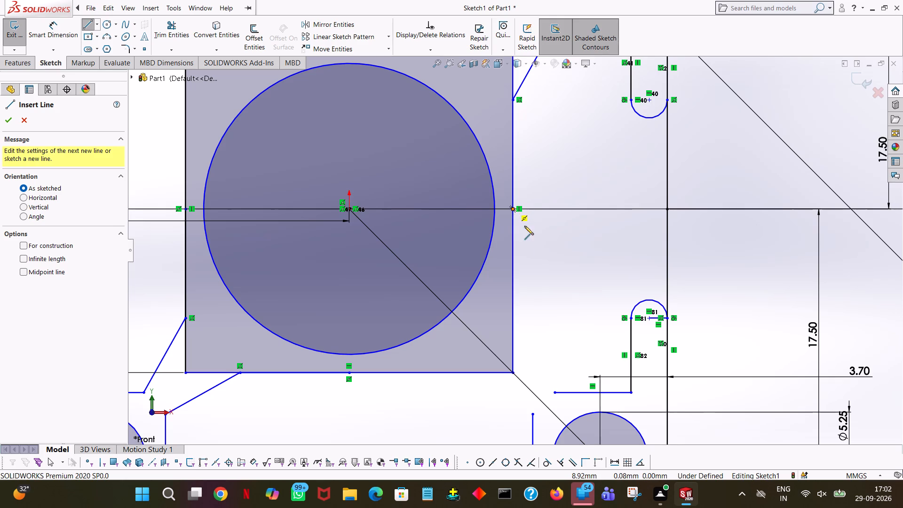
left_click(511, 318)
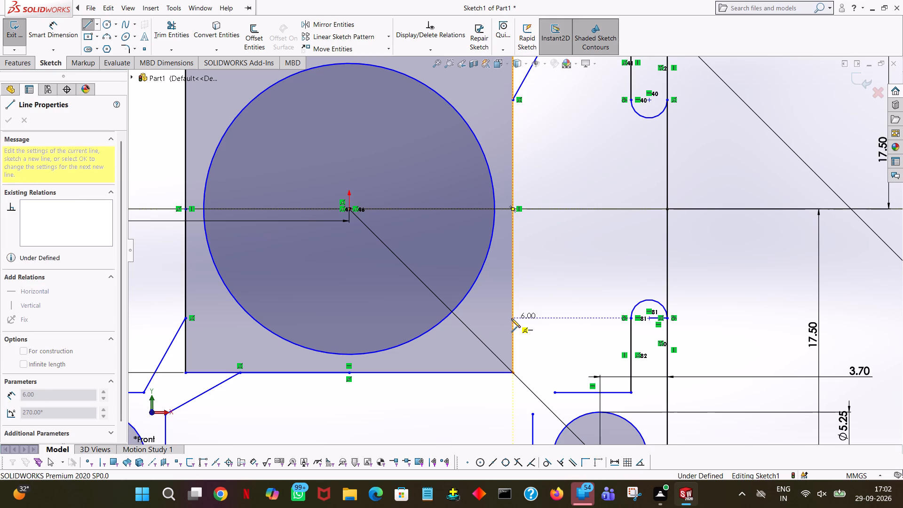
left_click(554, 394)
right_click(554, 394)
left_click(566, 396)
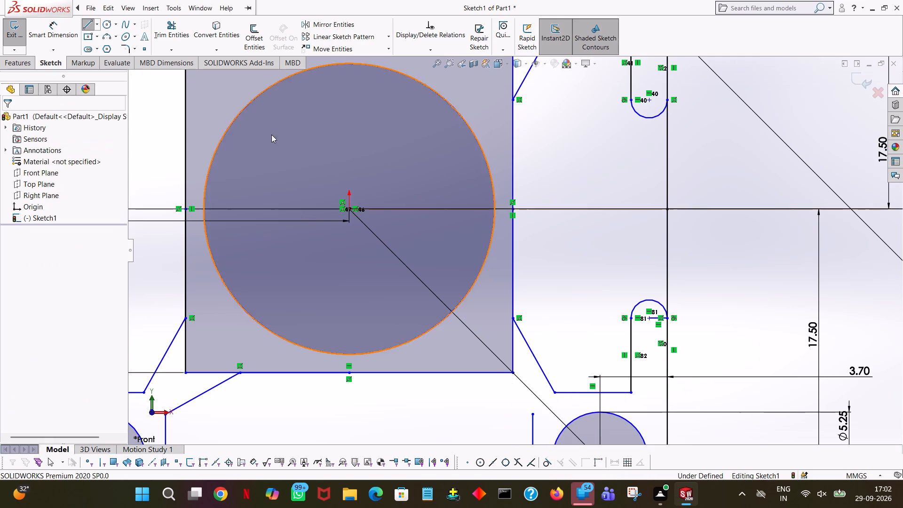
Draw a line 6 mm right from the midpoint of the square's bottom edge, continuing diagonally about 4.7 mm to the bottom slot's open vertical line.
left_click(87, 25)
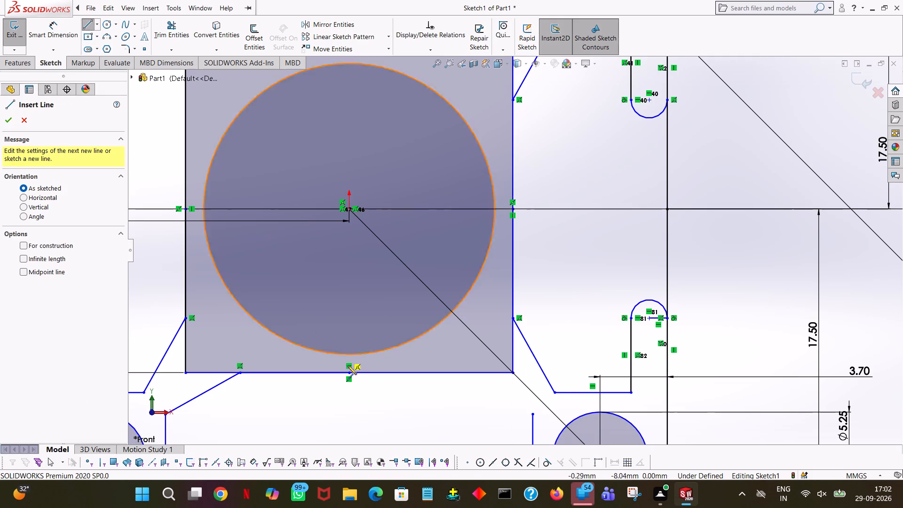
left_click(350, 375)
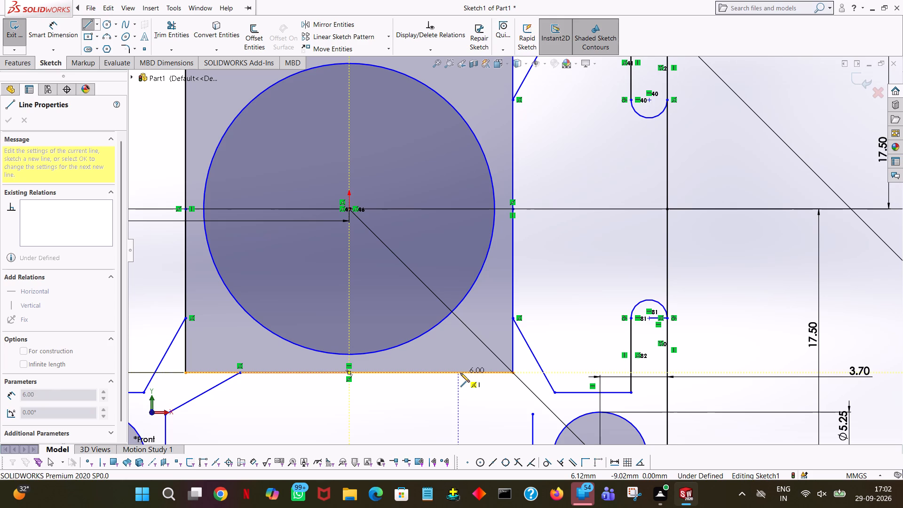
left_click(460, 373)
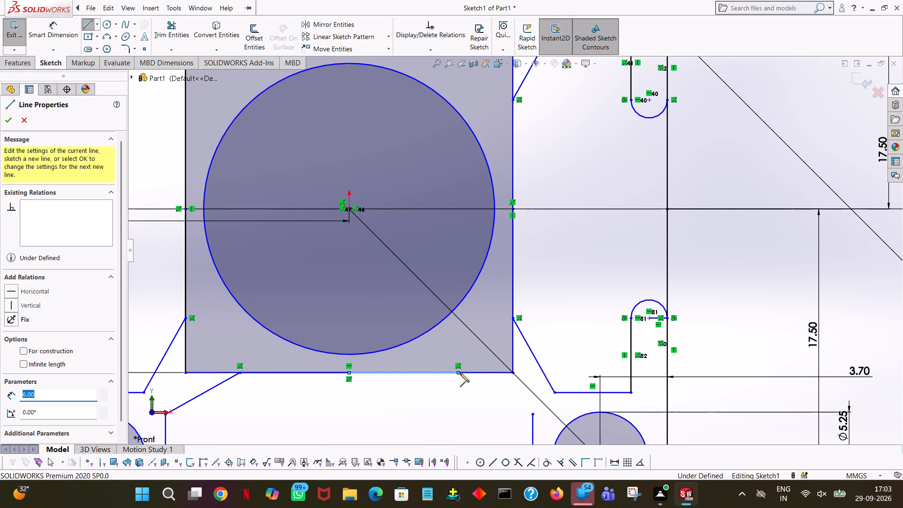
left_click(531, 413)
right_click(531, 413)
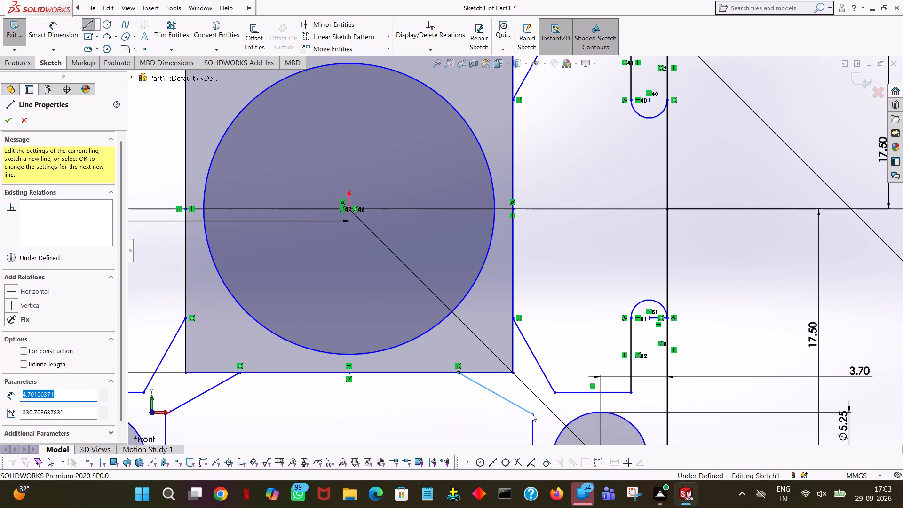
left_click(544, 418)
left_click(567, 291)
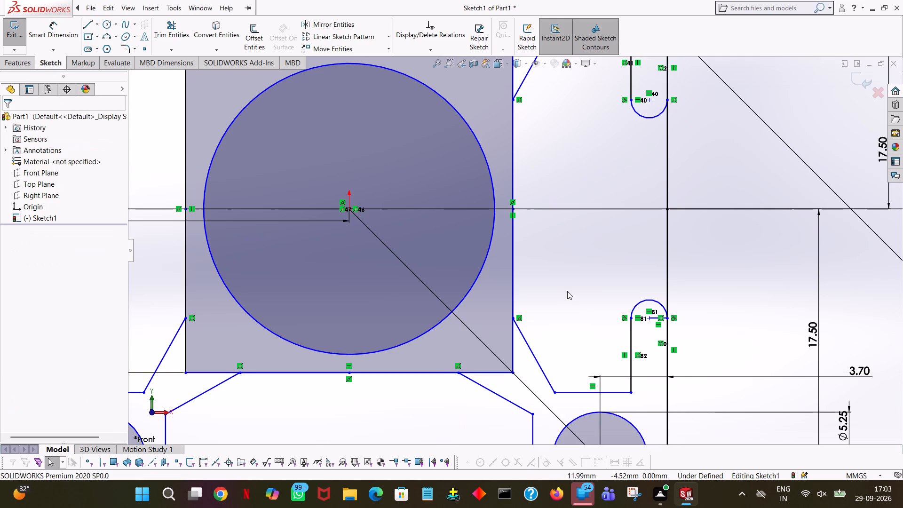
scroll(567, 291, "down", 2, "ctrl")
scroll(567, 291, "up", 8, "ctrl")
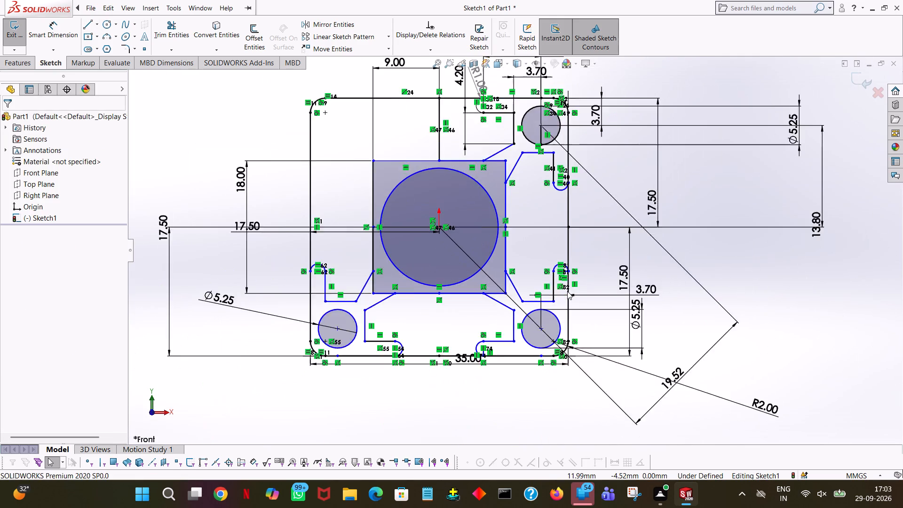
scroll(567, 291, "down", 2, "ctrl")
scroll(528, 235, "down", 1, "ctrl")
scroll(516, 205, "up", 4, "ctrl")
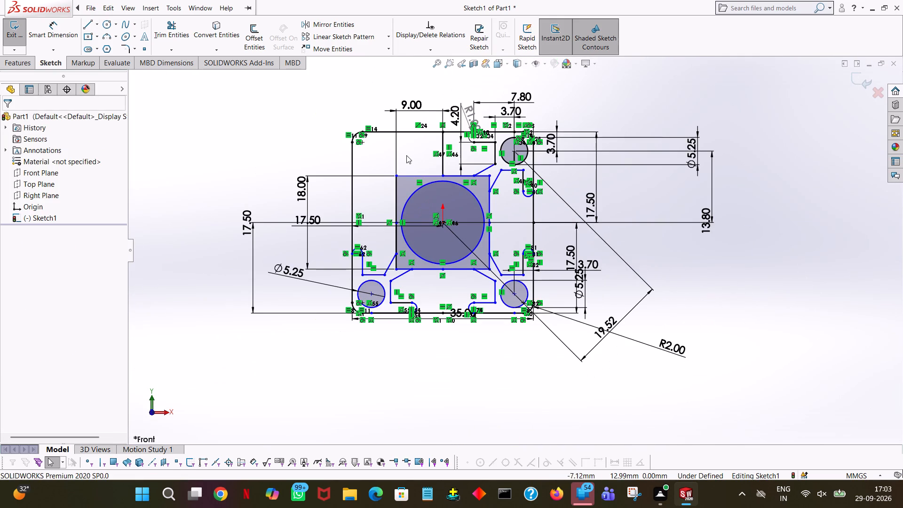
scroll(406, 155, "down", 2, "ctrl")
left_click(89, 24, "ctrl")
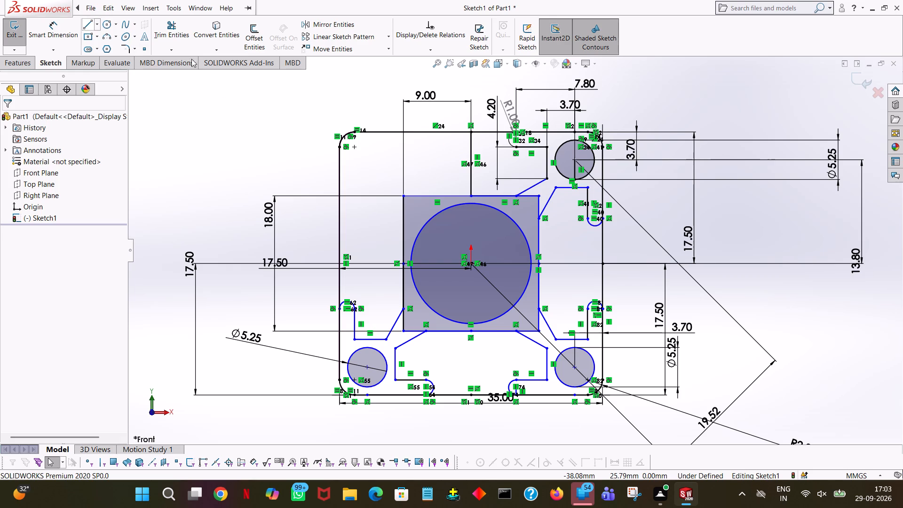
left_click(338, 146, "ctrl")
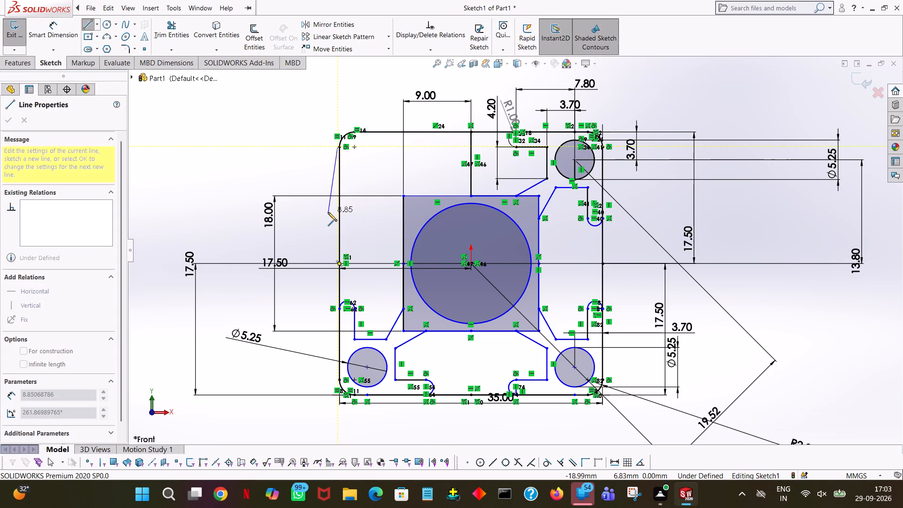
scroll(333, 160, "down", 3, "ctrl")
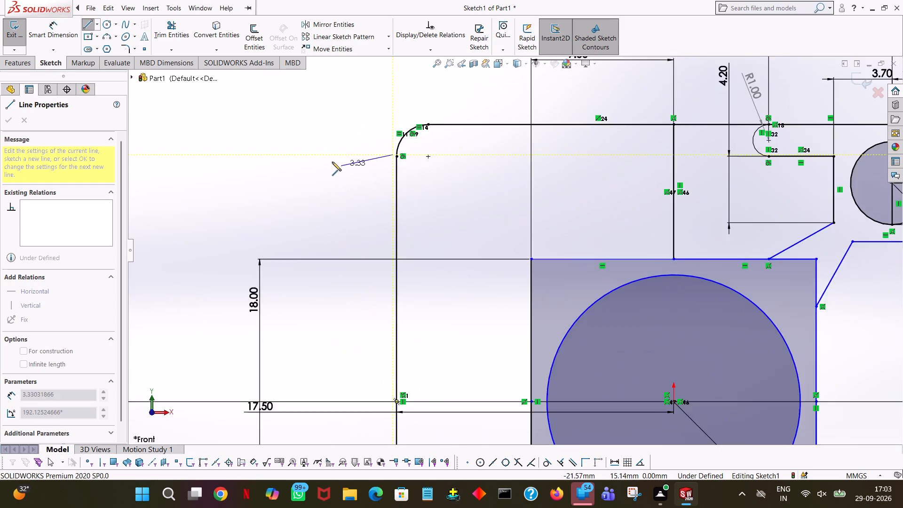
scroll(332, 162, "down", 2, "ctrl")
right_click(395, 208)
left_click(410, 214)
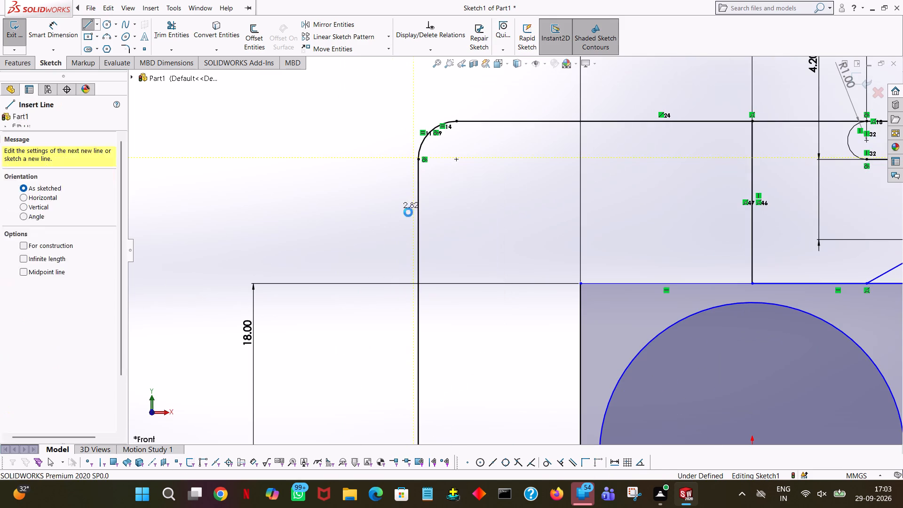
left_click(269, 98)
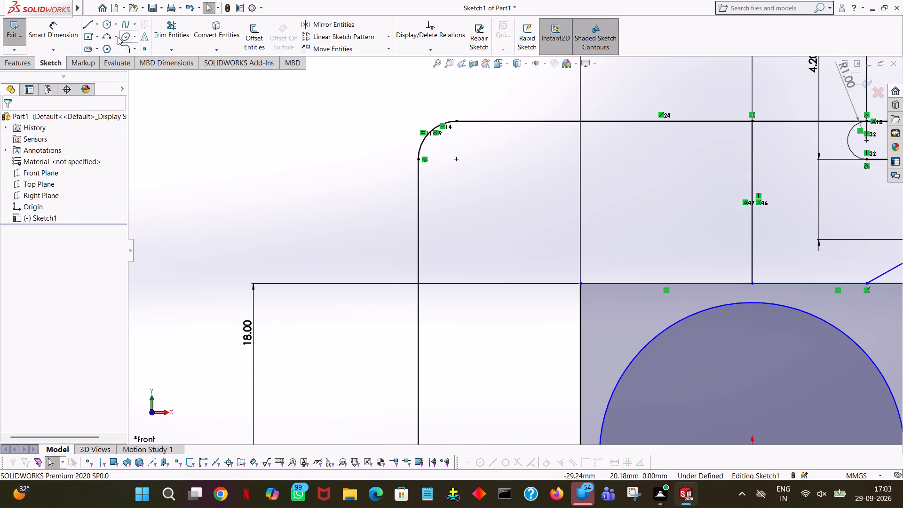
Draw a 9.5 mm line down the profile's left edge from the lower end of the upper-left corner arc.
left_click(85, 24)
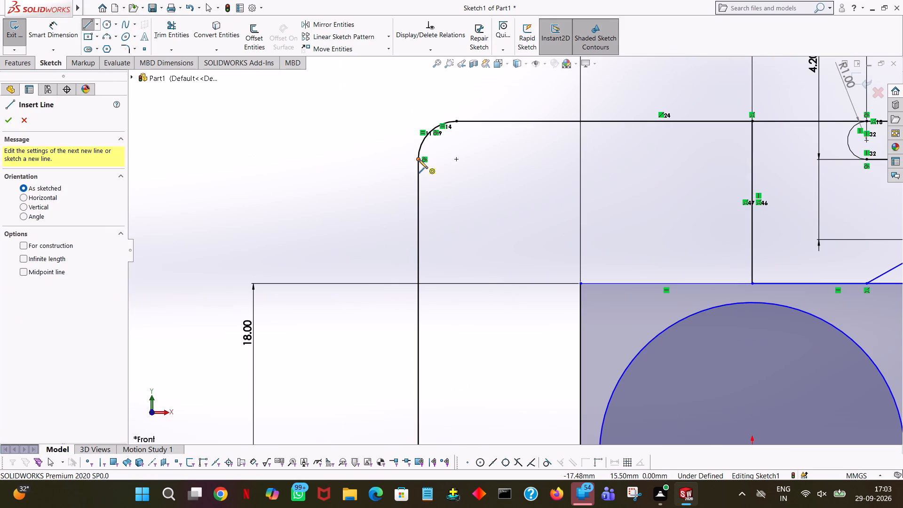
left_click(419, 159)
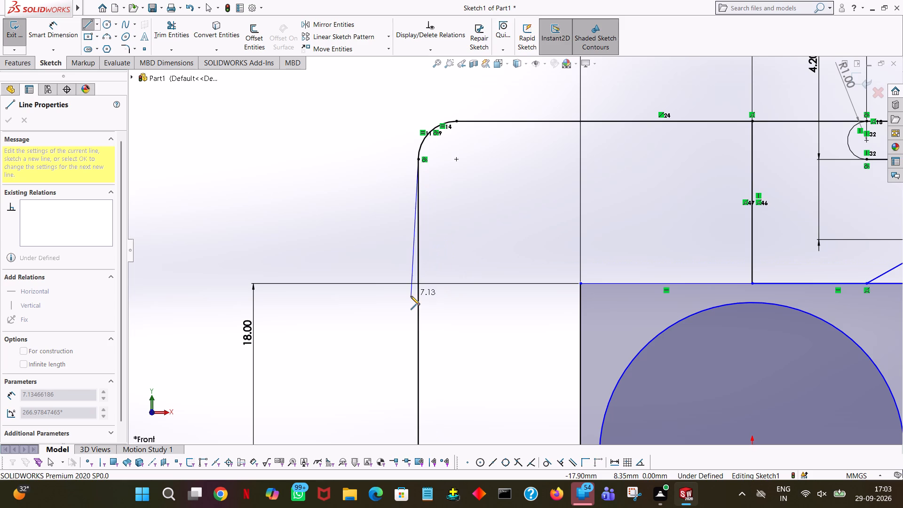
left_click(419, 303)
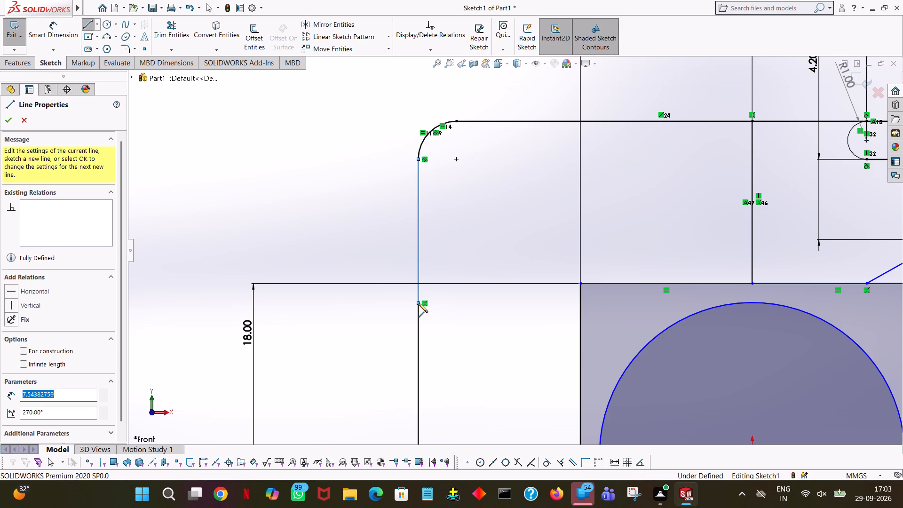
type("9.5")
key("Return")
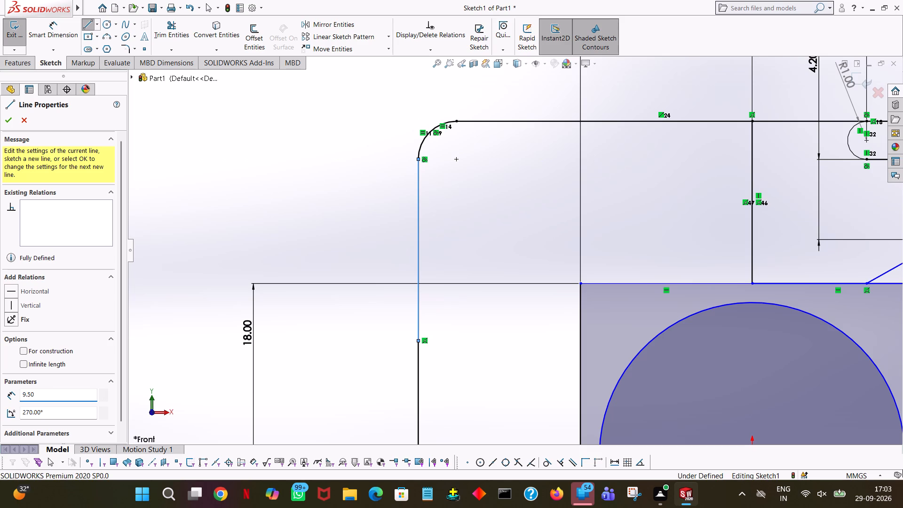
Continue with a 1 mm horizontal line running inward from the lower end of the 9.5 mm line.
left_click(451, 340)
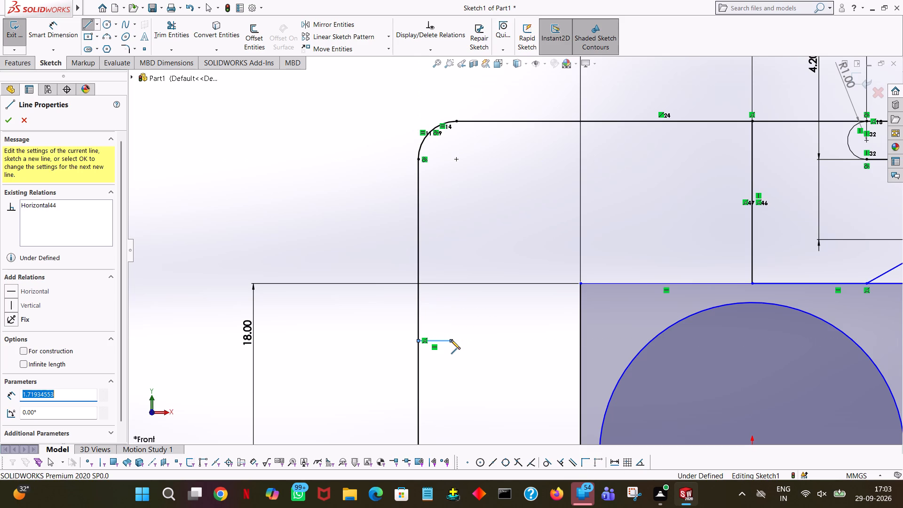
type("3.")
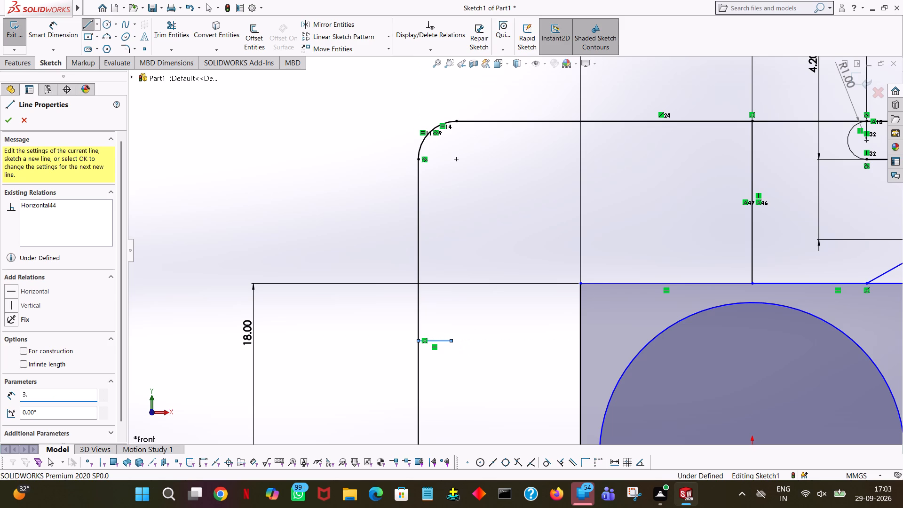
key("BackSpace")
key("BackSpace")
key("1")
key("Return")
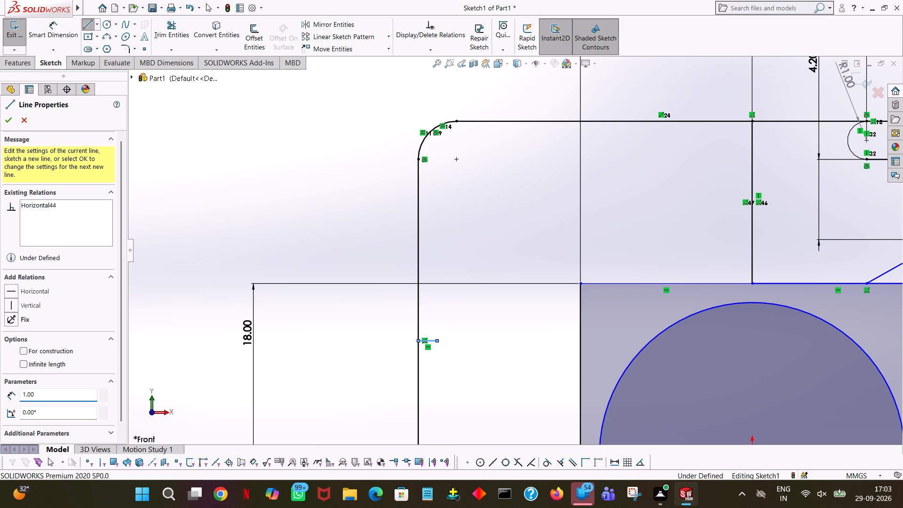
right_click(455, 333)
left_click(475, 340)
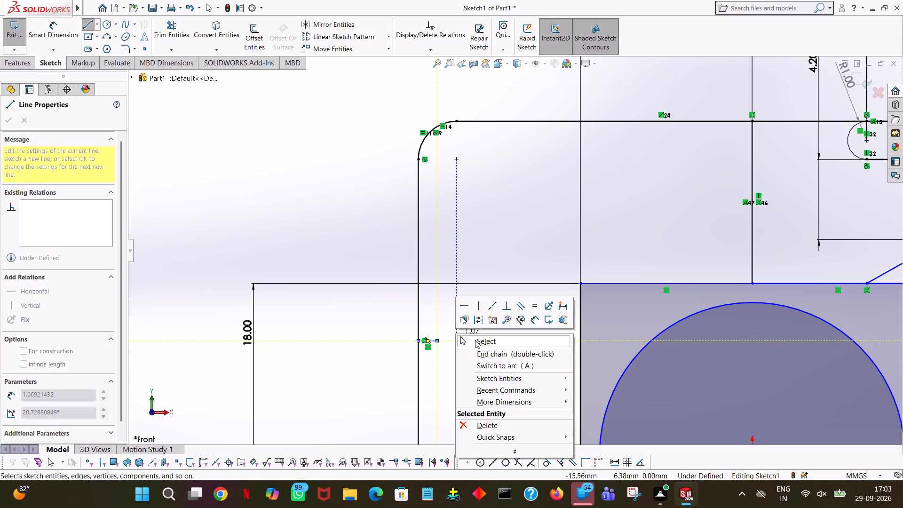
Draw a circle of radius 1 mm centred on the inner end of the 1 mm horizontal line.
left_click(106, 23)
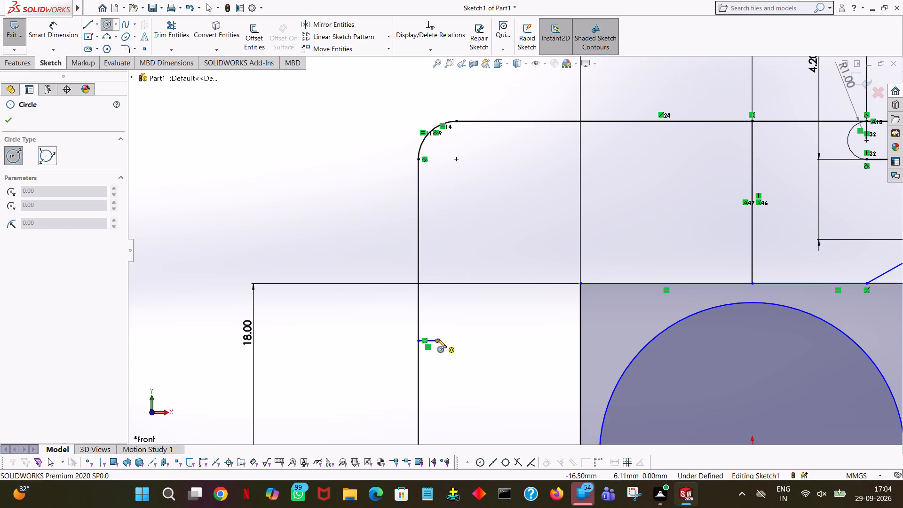
left_click(438, 342)
left_click(438, 328)
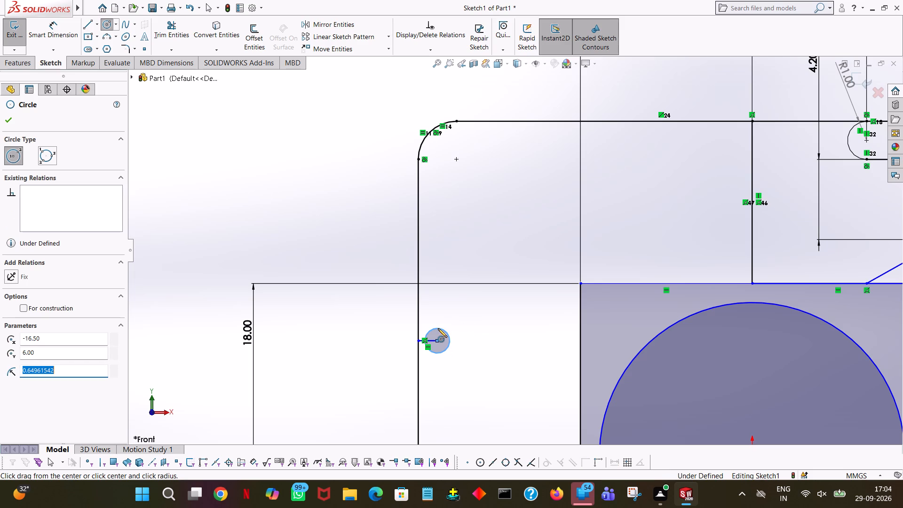
key("1")
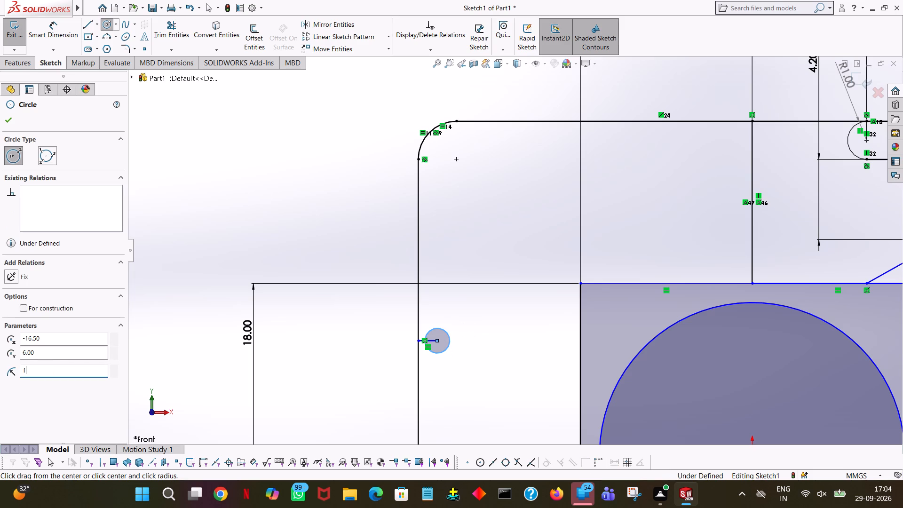
key("Return")
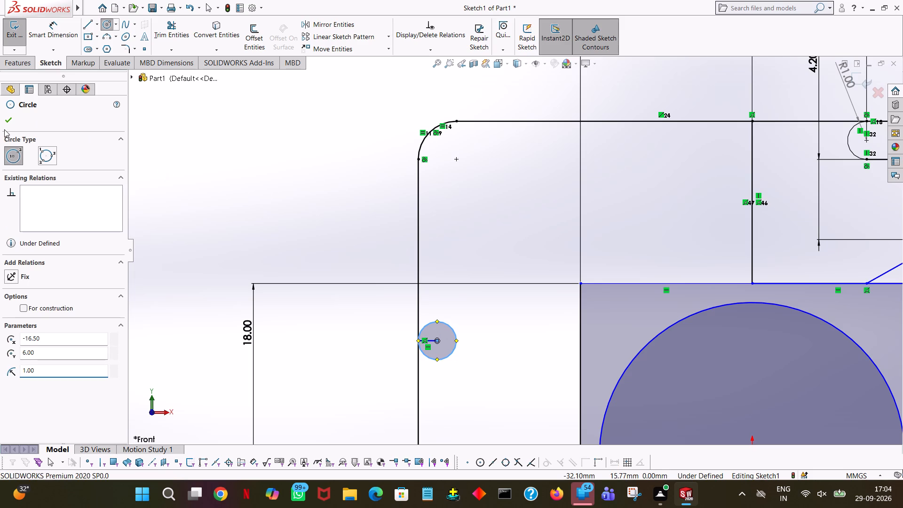
left_click(8, 123)
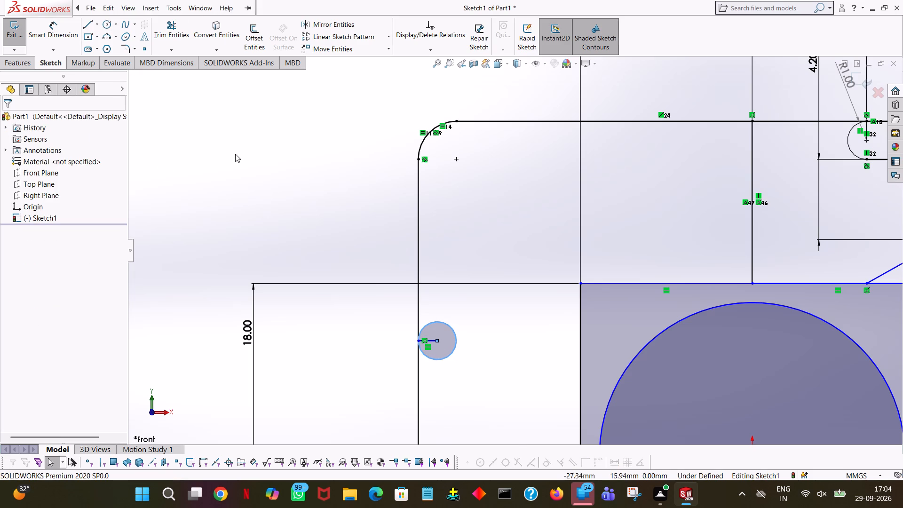
Draw a horizontal line of length 27.6/2 mm leftward along the profile's top edge from the edge's midpoint.
scroll(400, 243, "down", 4, "ctrl")
scroll(574, 287, "up", 8, "ctrl")
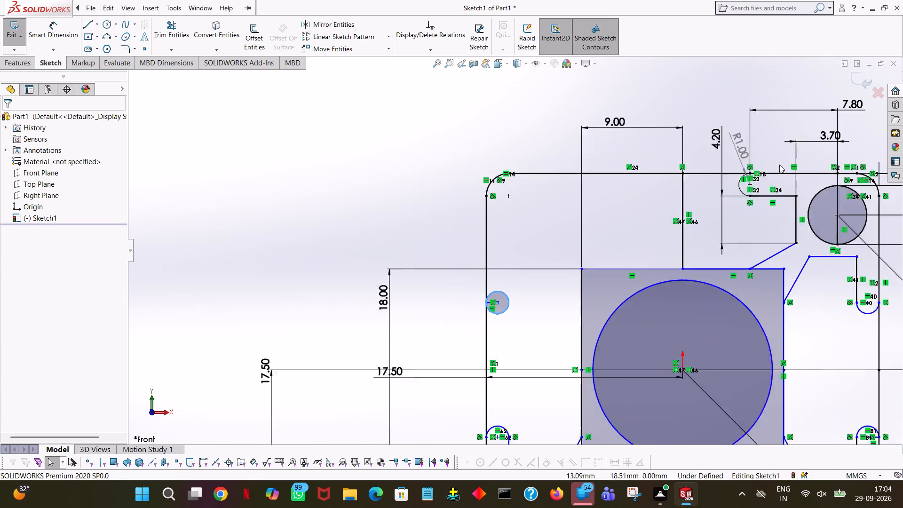
scroll(76, 17, "down", 1, "ctrl")
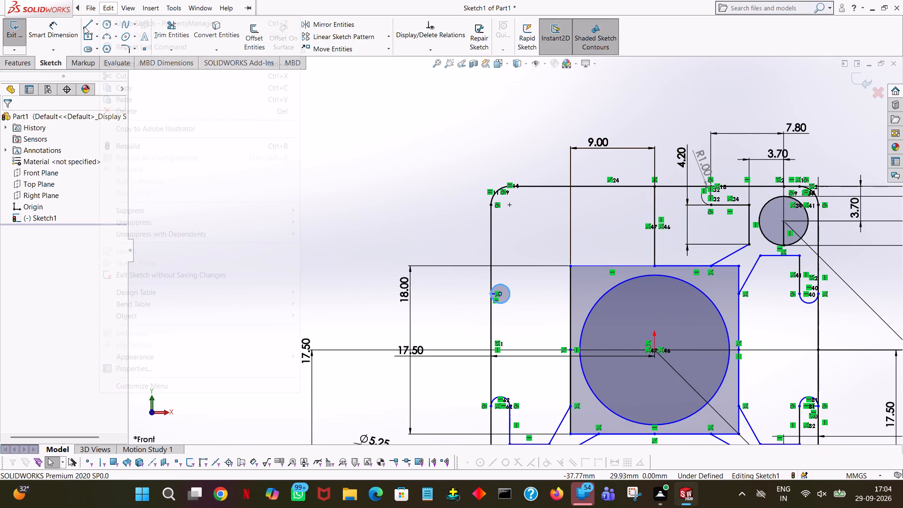
left_click(85, 28, "ctrl")
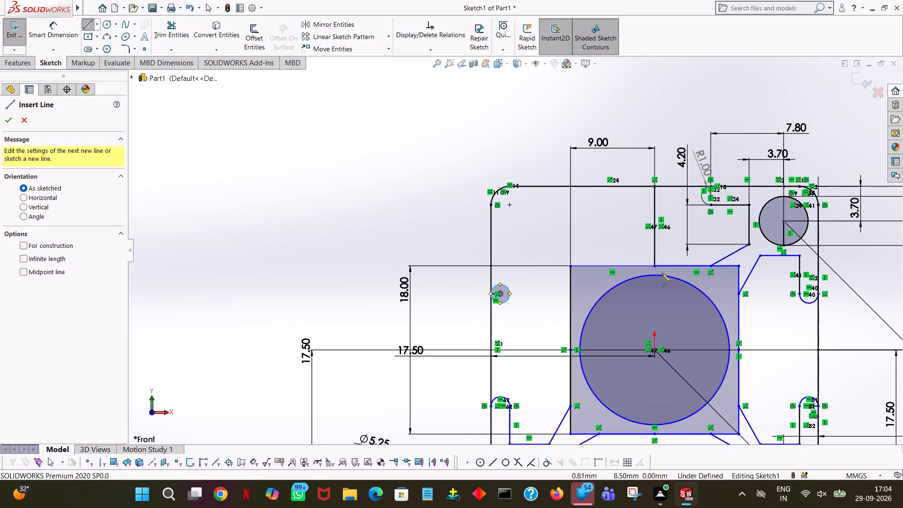
left_click(655, 187)
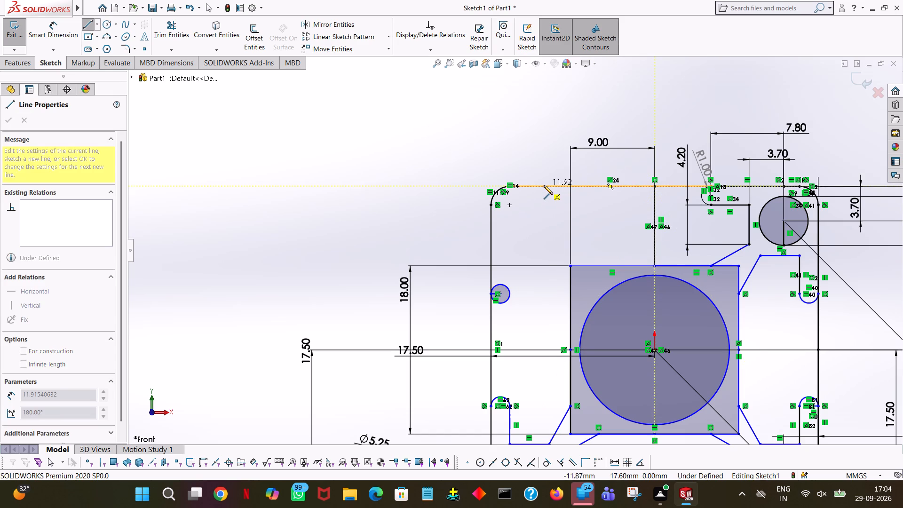
scroll(544, 185, "down", 5, "ctrl")
scroll(544, 185, "up", 8, "ctrl")
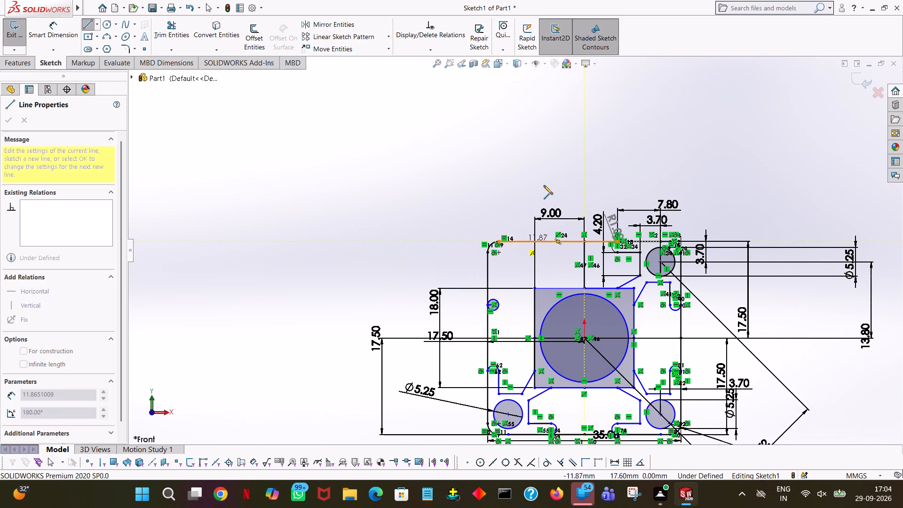
left_click(510, 239)
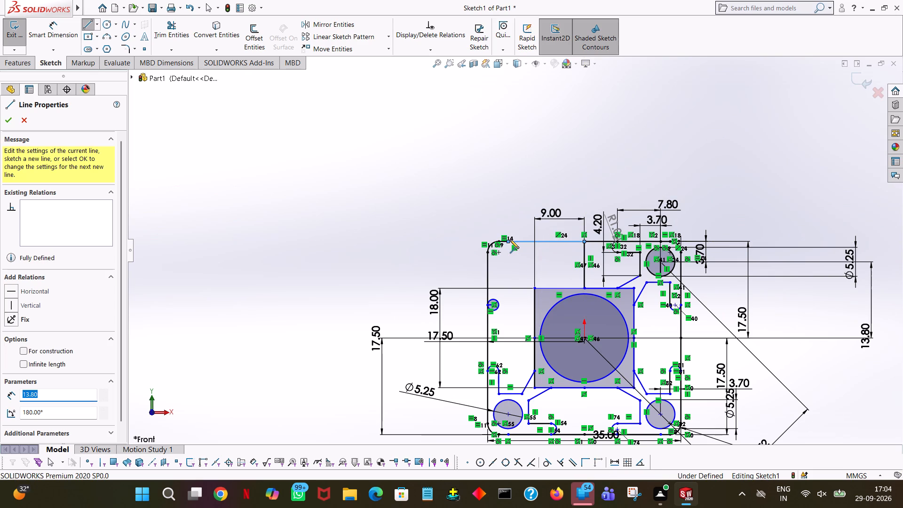
key("2")
key("7")
key("period")
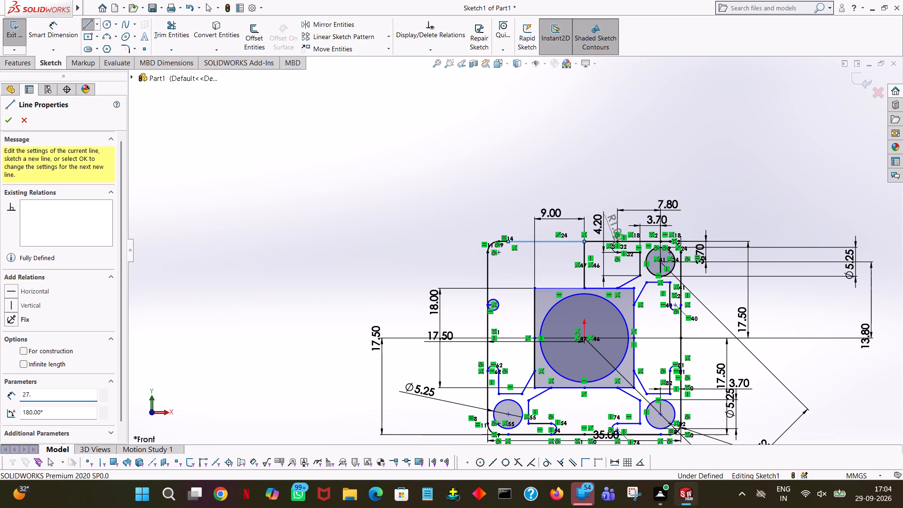
type("6/2")
key("Return")
Continue with a 3.70 mm vertical line running down from the left end of the top-edge line.
left_click(509, 276)
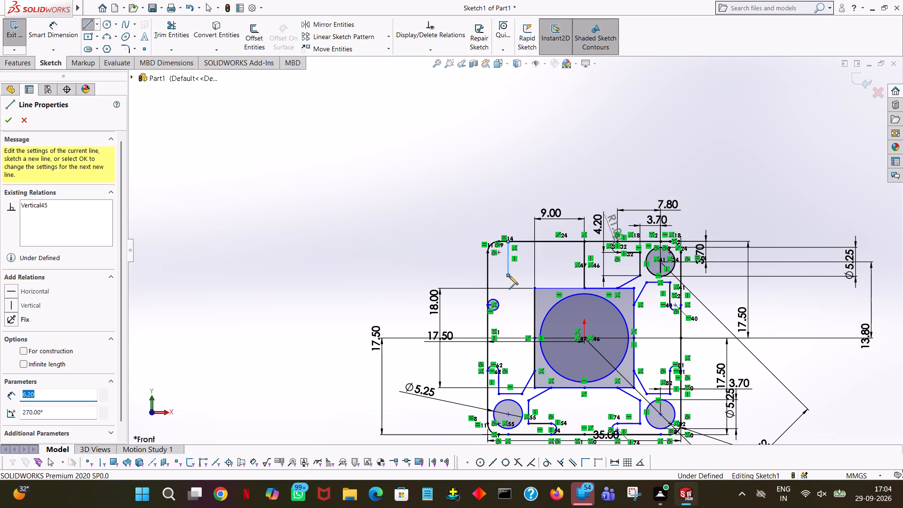
type("3.70")
key("Return")
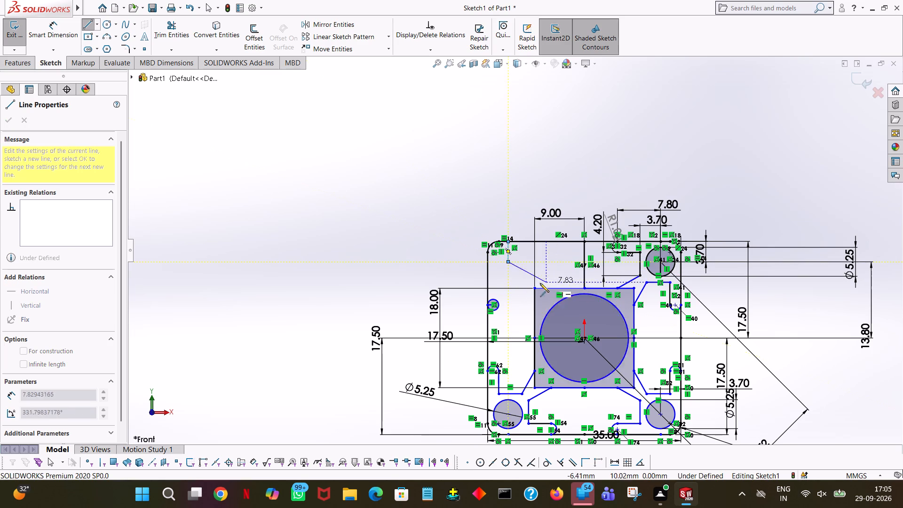
right_click(487, 261)
left_click(502, 263)
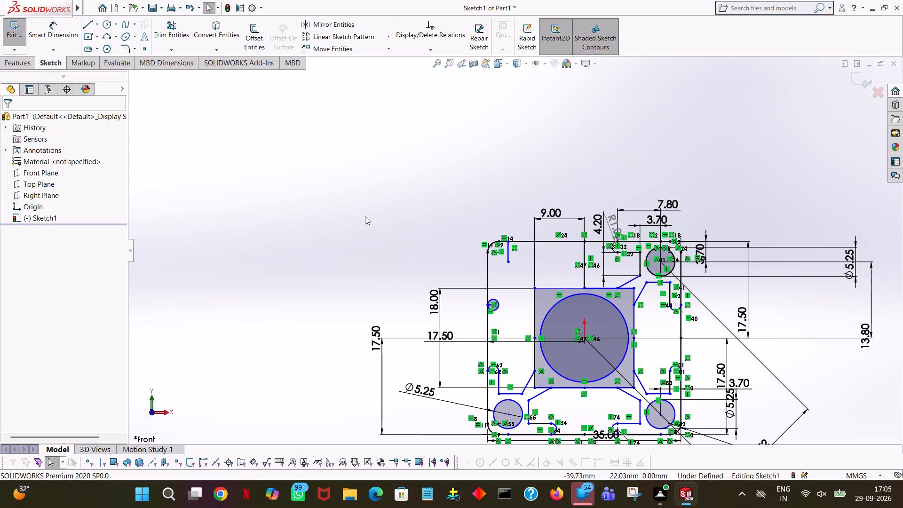
Draw a circle of radius 5.25/2 mm centred on the lower end of the 3.70 mm vertical line.
left_click(104, 22)
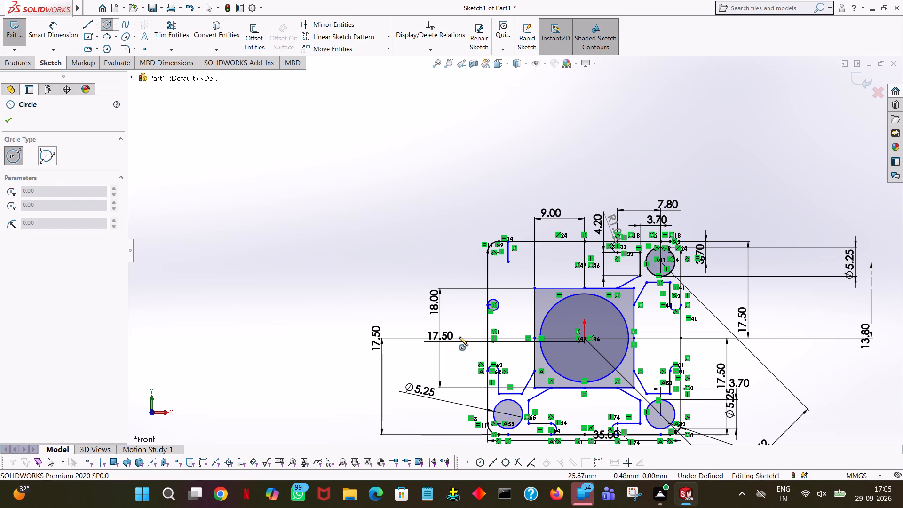
left_click(508, 262)
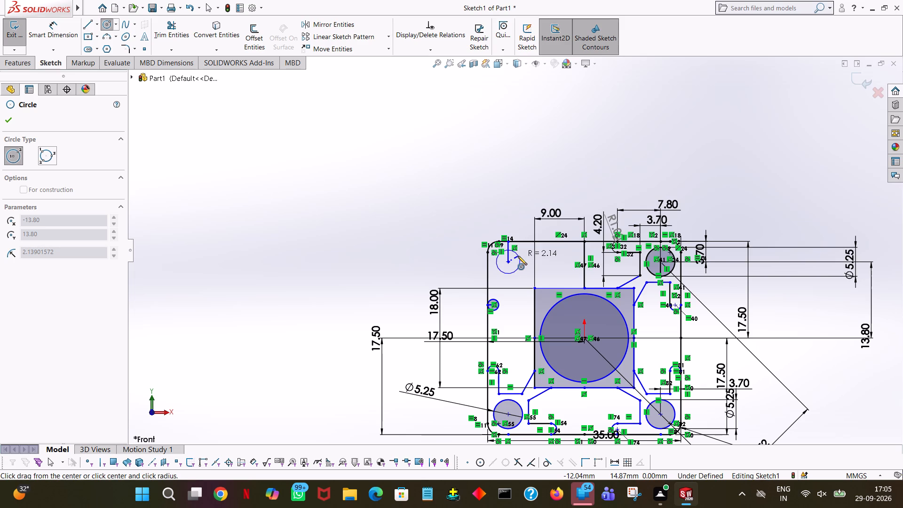
left_click(518, 256)
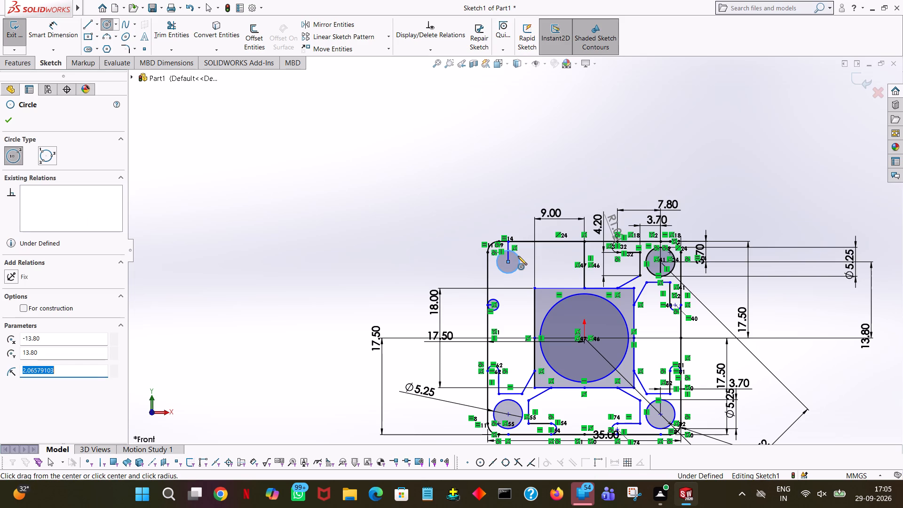
key("5")
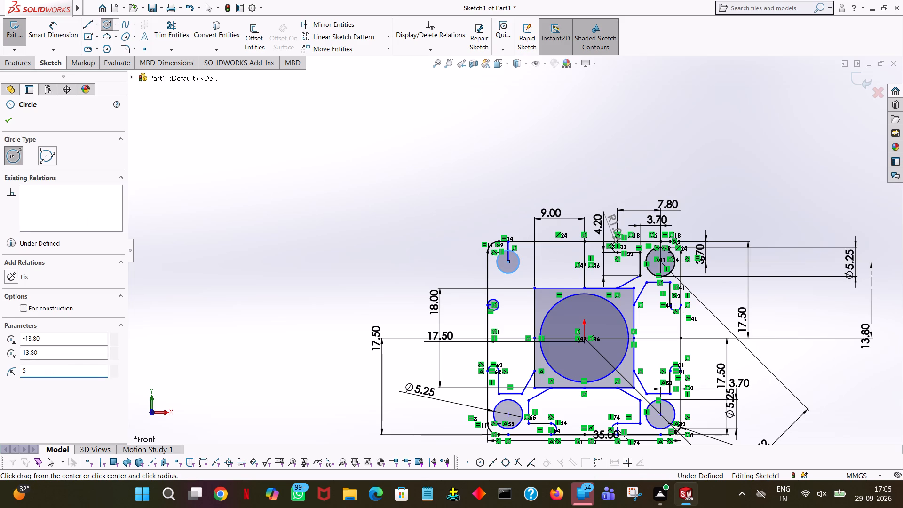
type(".2")
key("5")
key("slash")
key("2")
key("Return")
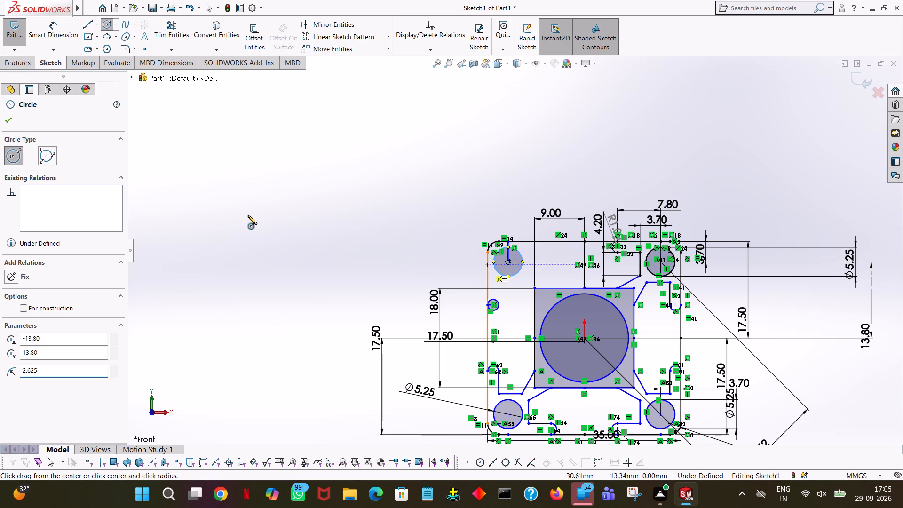
left_click(2, 120)
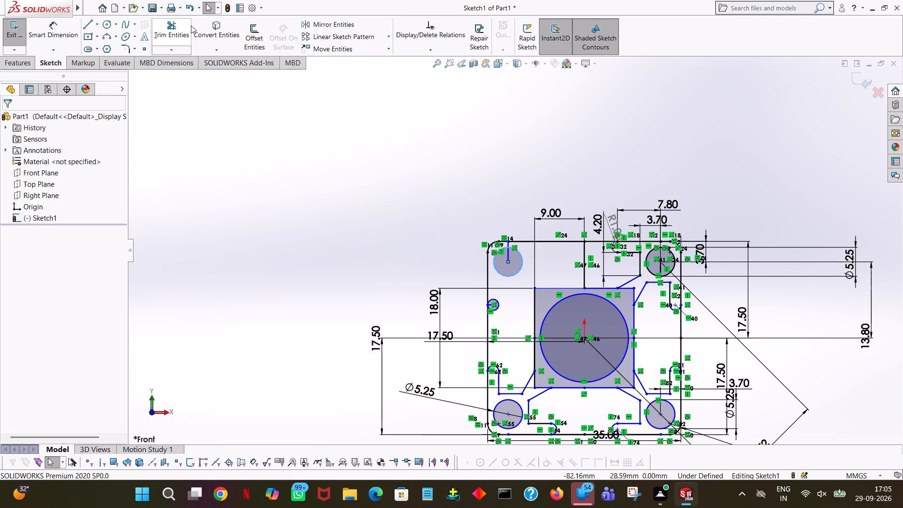
Trim away both portions of the 3.70 mm vertical helper line, inside and above the new upper-left corner circle.
left_click(179, 33)
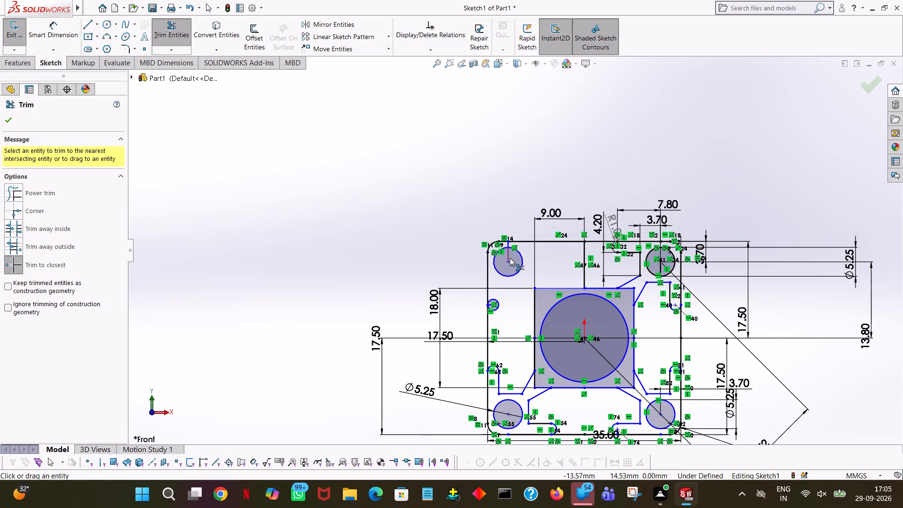
left_click(509, 258)
left_click(509, 246)
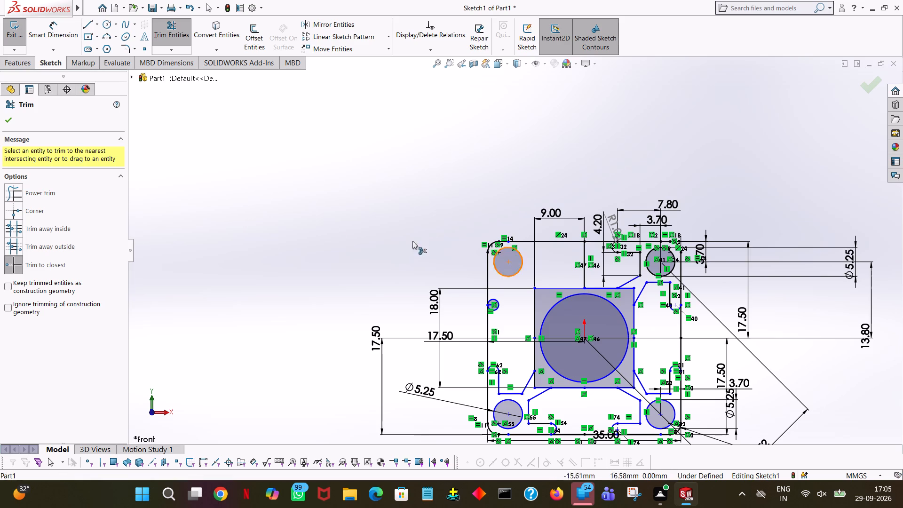
left_click(4, 120)
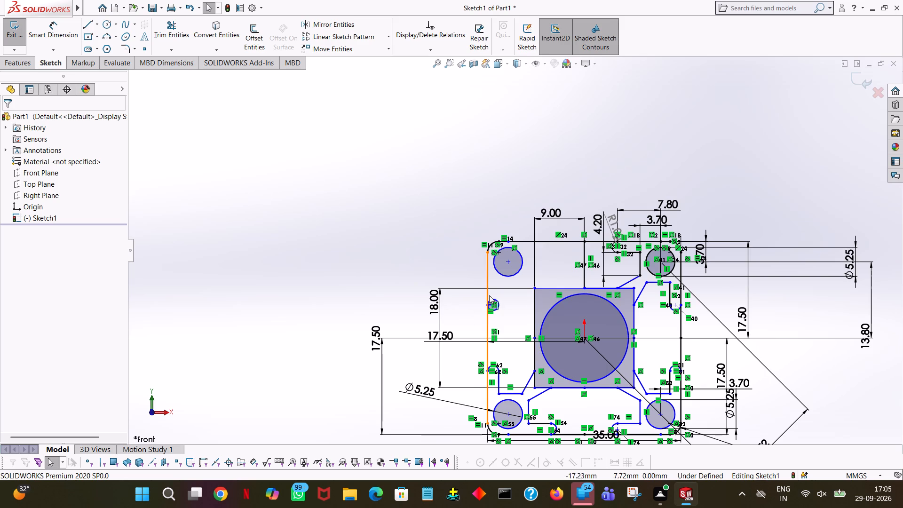
Trim away the 1 mm horizontal line inside the small circle on the profile's left edge.
scroll(500, 307, "down", 5, "ctrl")
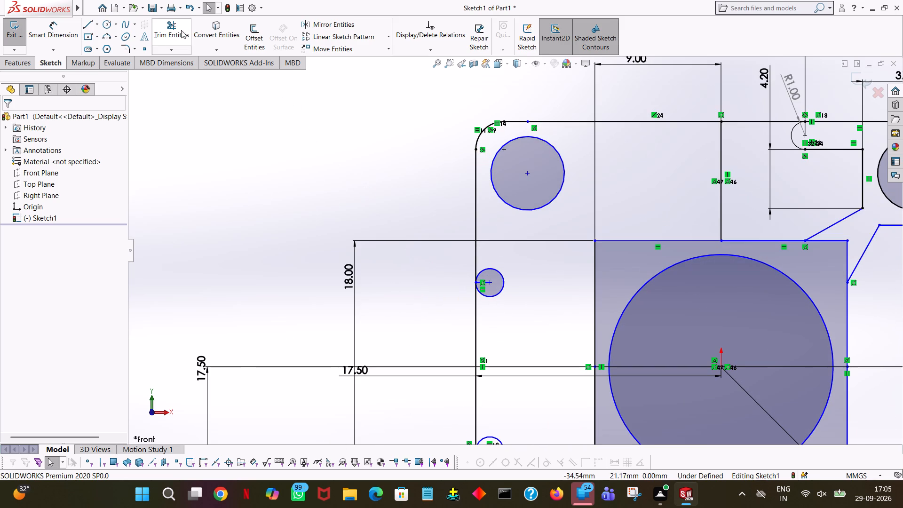
left_click(170, 26)
left_click(486, 282)
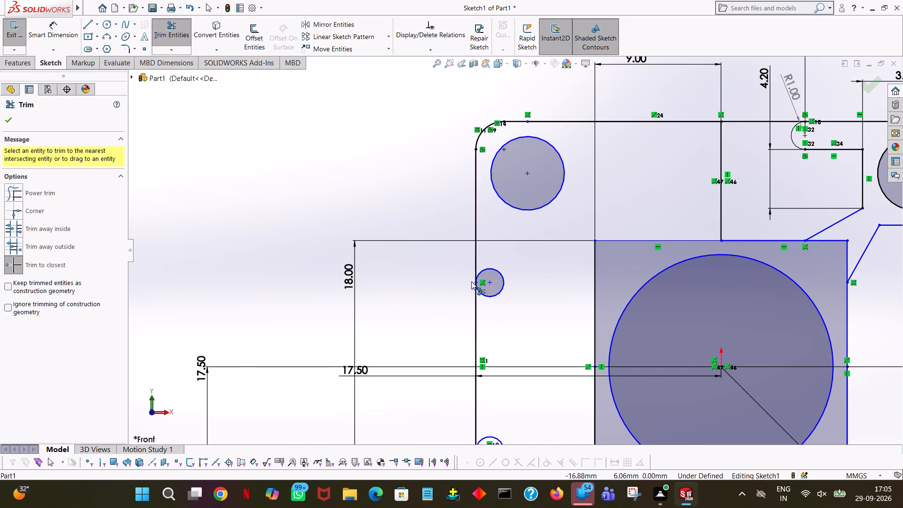
left_click(12, 114)
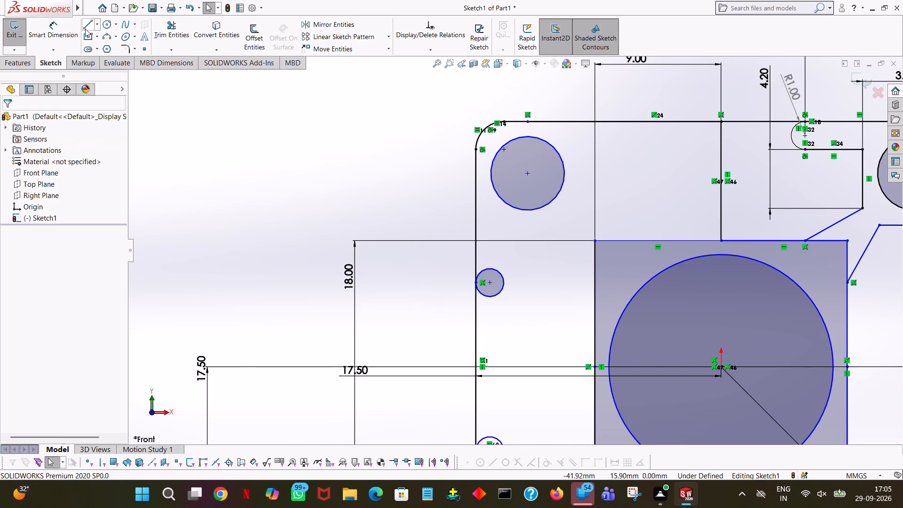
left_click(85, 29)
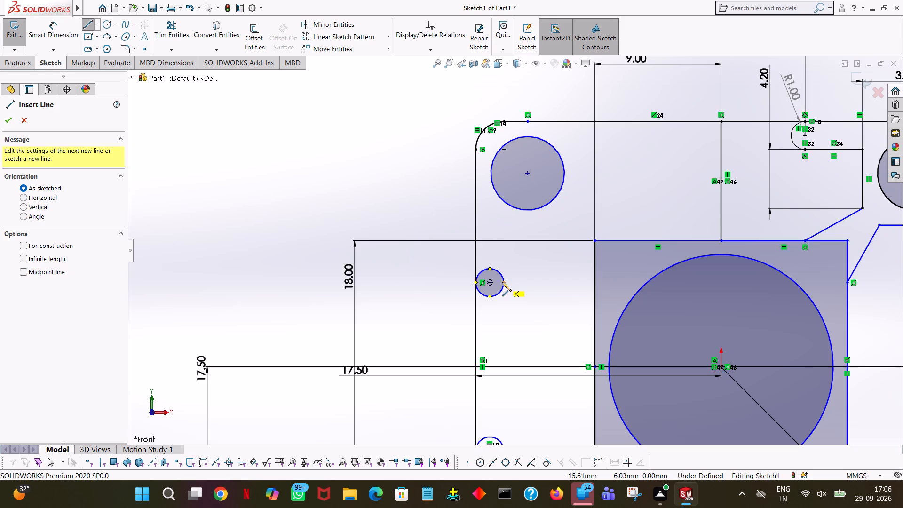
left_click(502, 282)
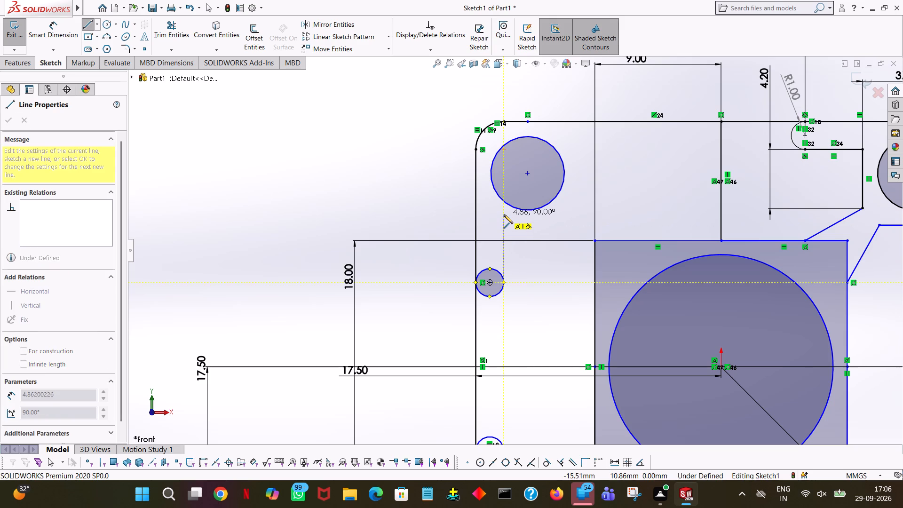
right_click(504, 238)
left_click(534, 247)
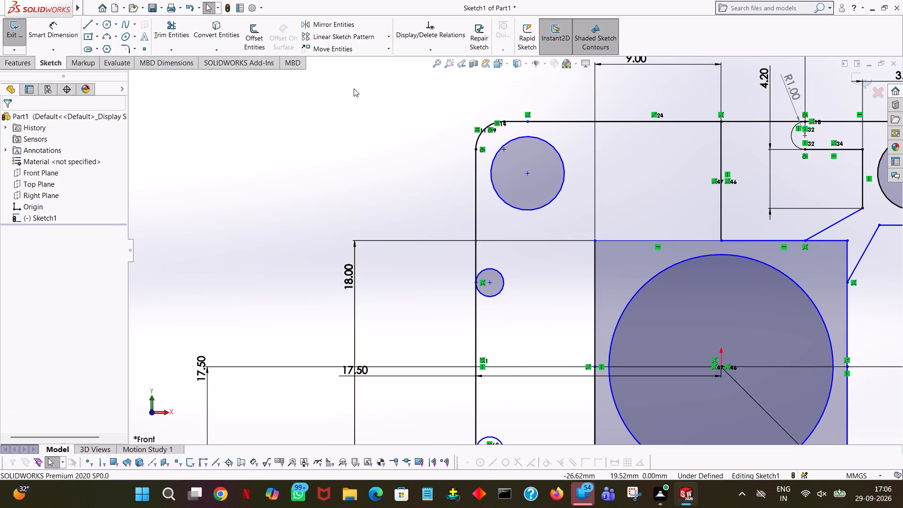
Sketch a 3.7 mm vertical line running down from the centre of the upper-left corner circle.
left_click(92, 29)
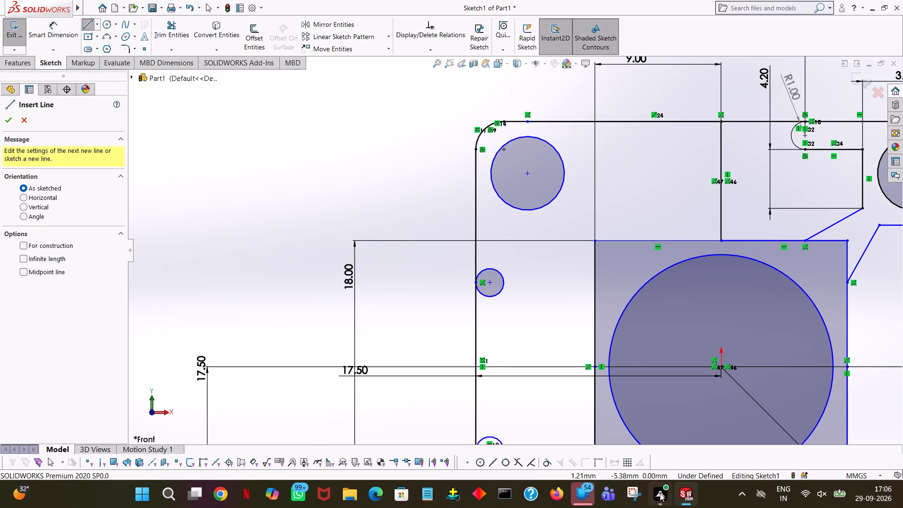
left_click(525, 173)
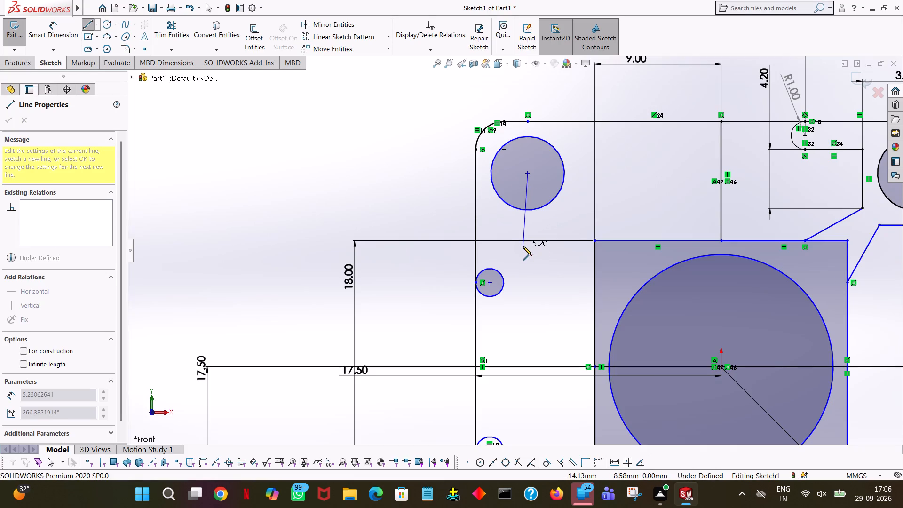
left_click(525, 251)
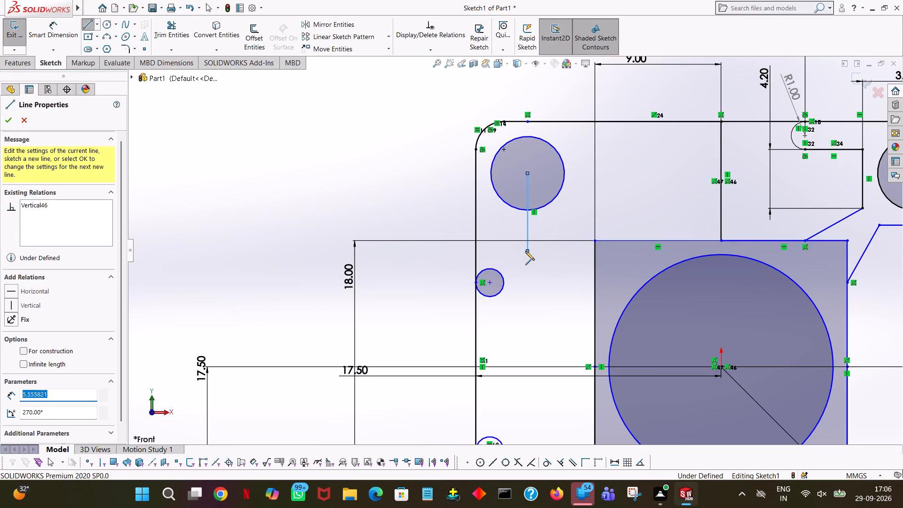
type("3.7")
key("Return")
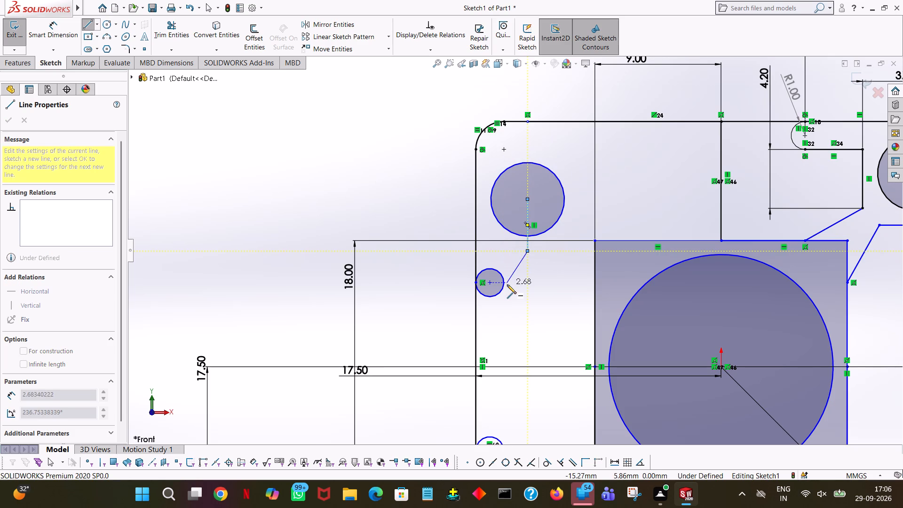
Continue with a 1.70 mm horizontal line leftward and a vertical line of about 2.24 mm down to the small left-edge circle's right quadrant.
left_click(502, 252)
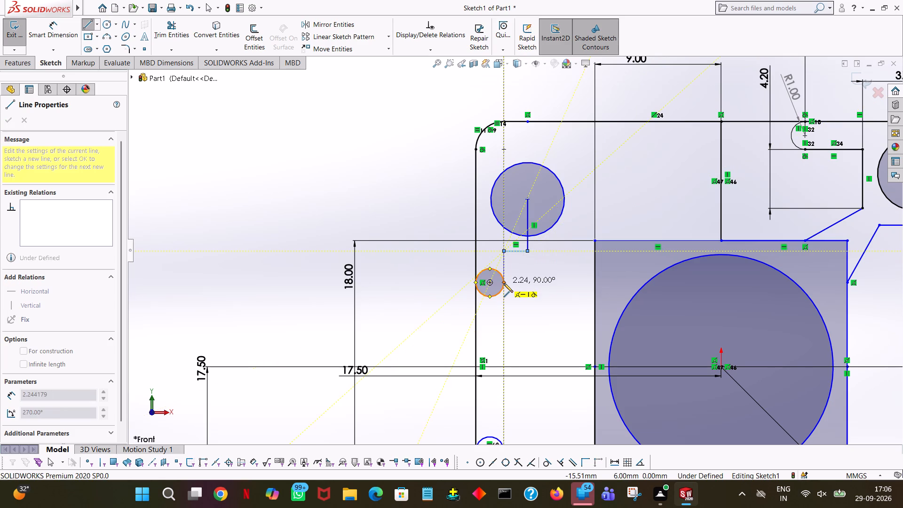
left_click(504, 283)
right_click(504, 283)
left_click(513, 285)
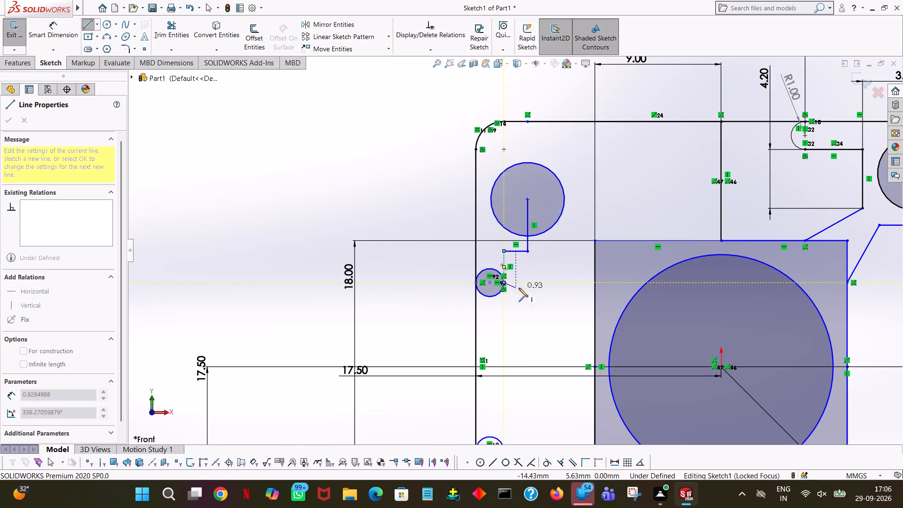
right_click(525, 287)
left_click(539, 294)
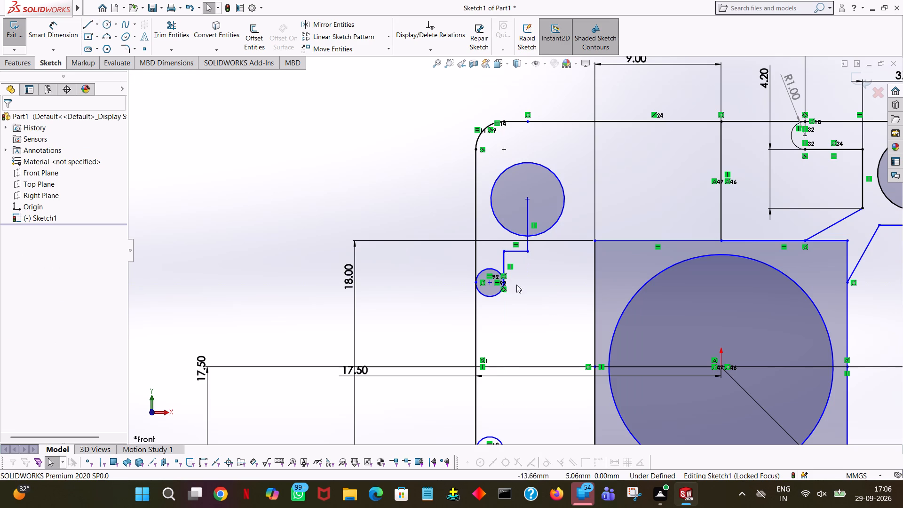
Trim away the upper half of the small left-edge circle and the vertical helper line's portion below the corner circle.
left_click(160, 30)
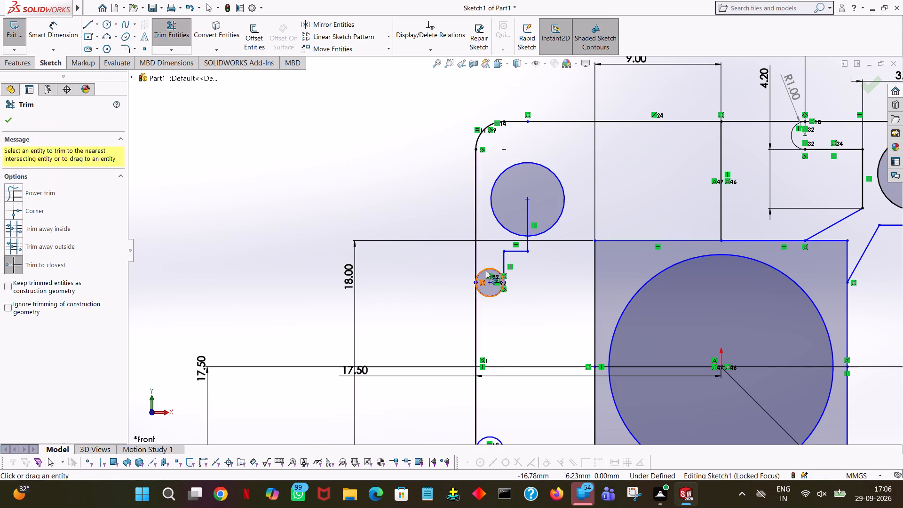
left_click(486, 269)
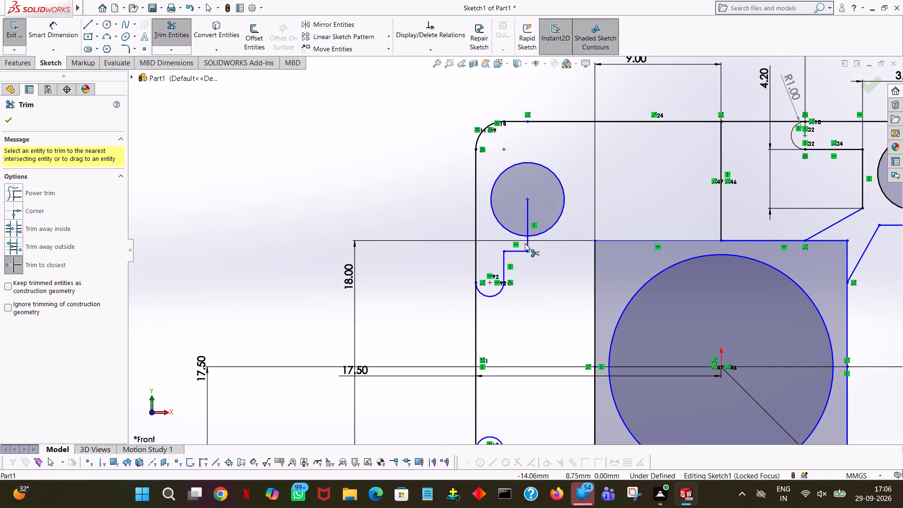
left_click(527, 241)
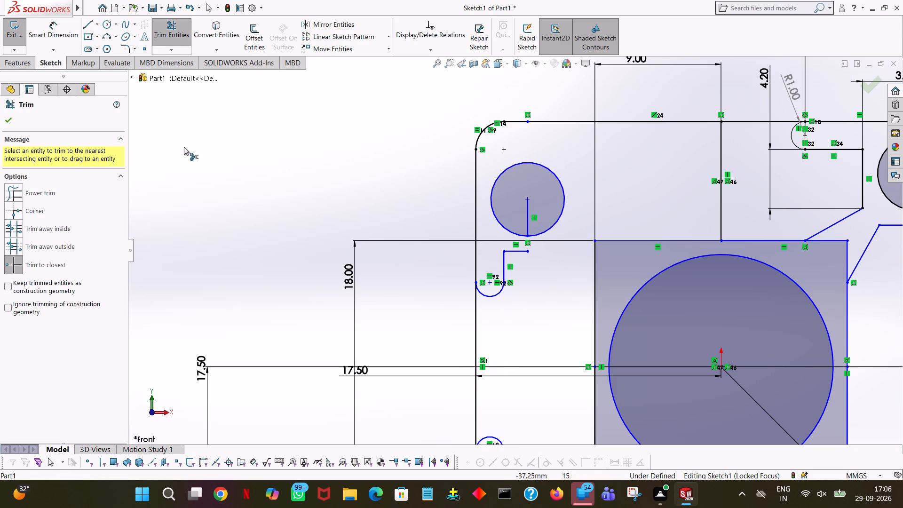
left_click(6, 112)
left_click(10, 124)
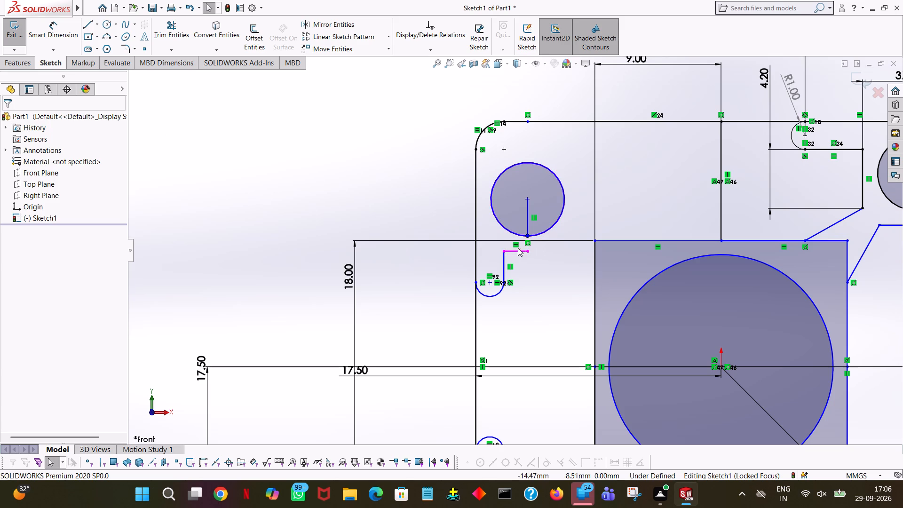
Set the length of the short horizontal line below the corner circle to 4.2 mm.
left_click(520, 249)
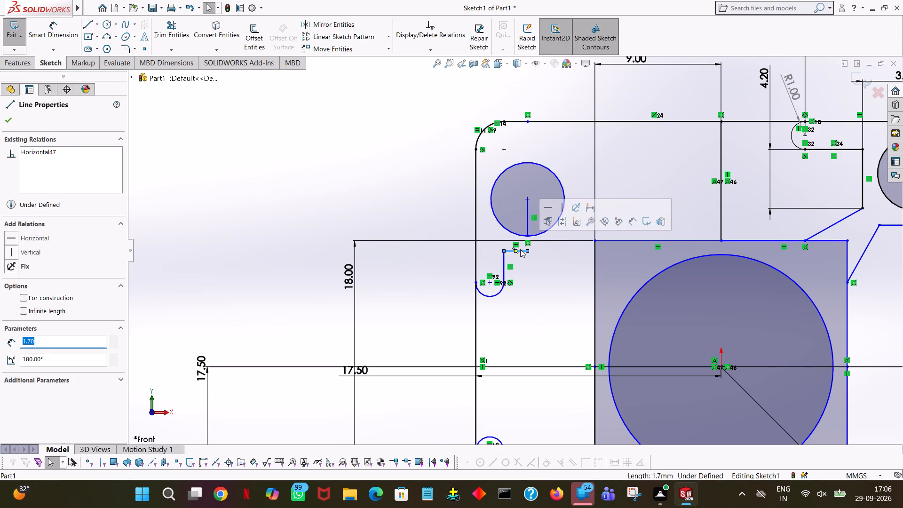
type("4.2")
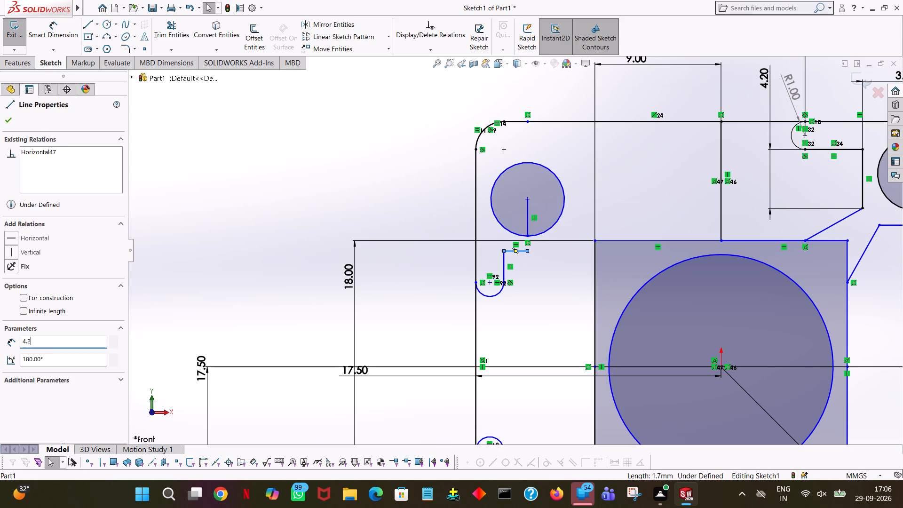
key("Return")
left_click(8, 117)
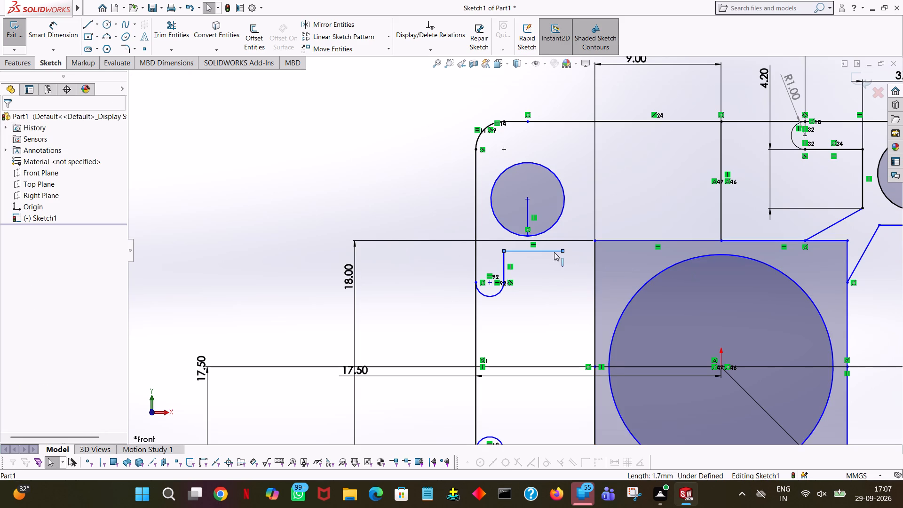
Sketch a 9.5 mm line along the top edge from the corner arc's end, followed by a 1 mm vertical line downward.
left_click(84, 20)
left_click(503, 119)
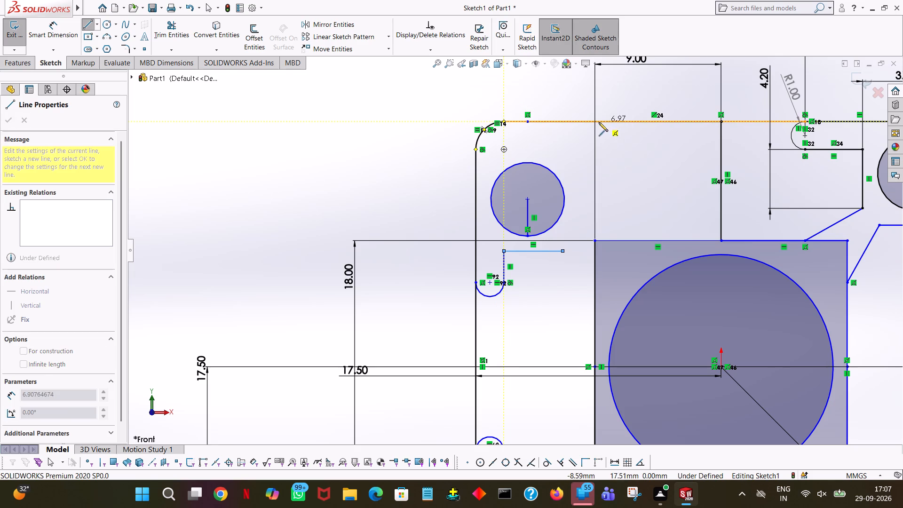
left_click(586, 121)
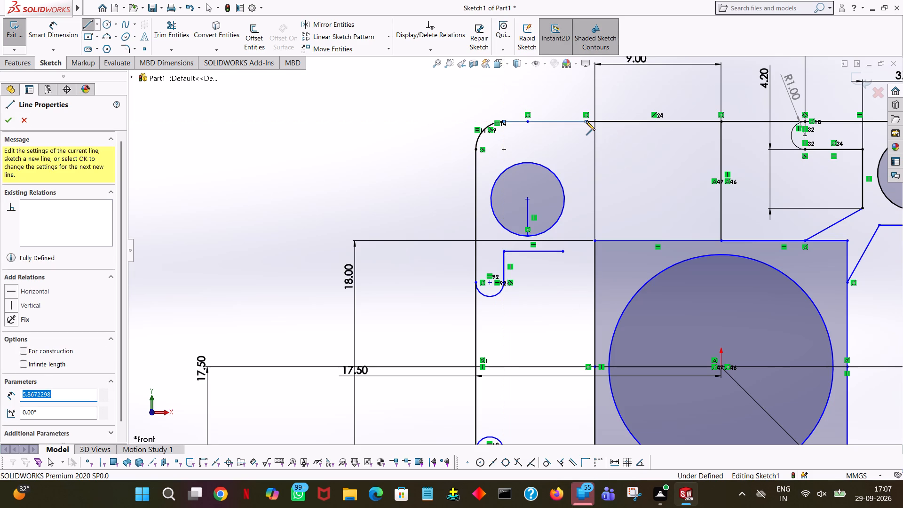
type("9.5")
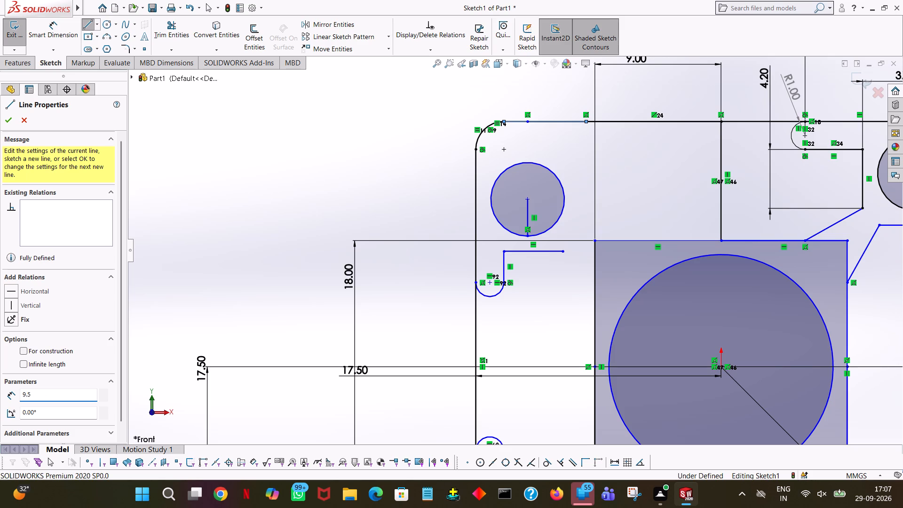
key("Return")
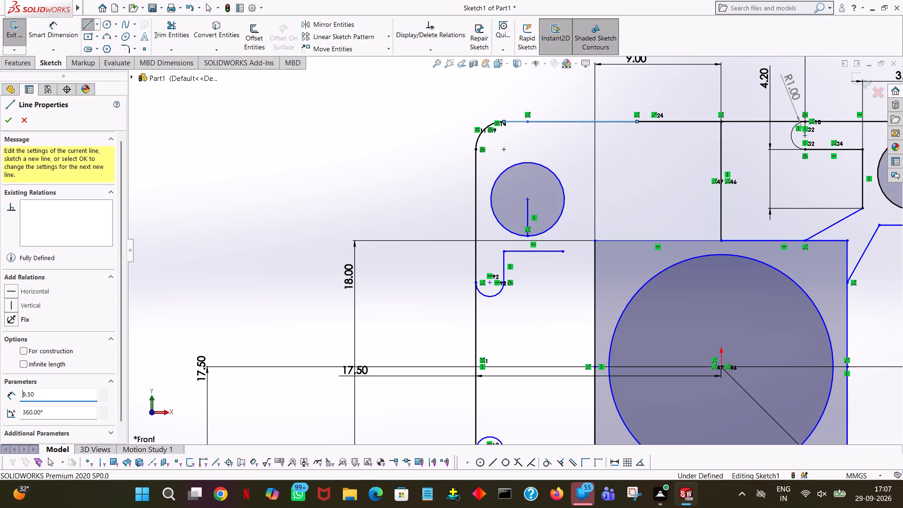
left_click(638, 142)
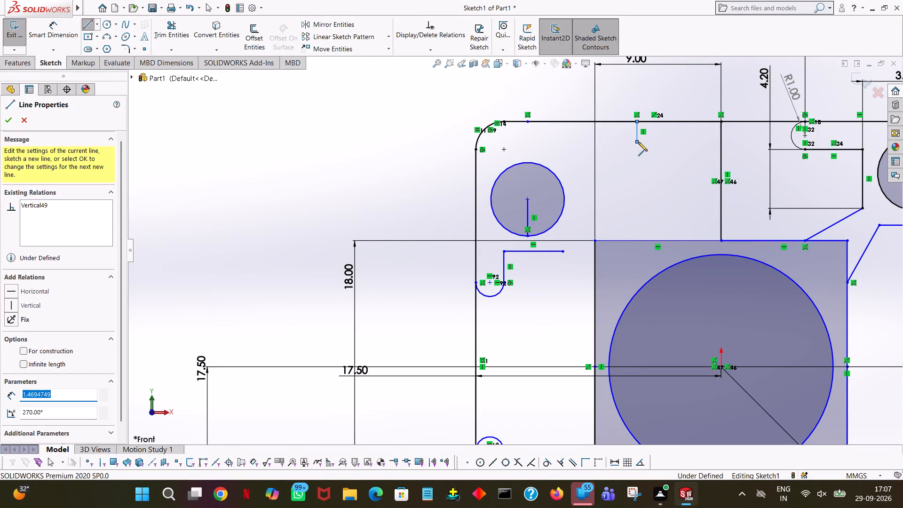
key("1")
key("Return")
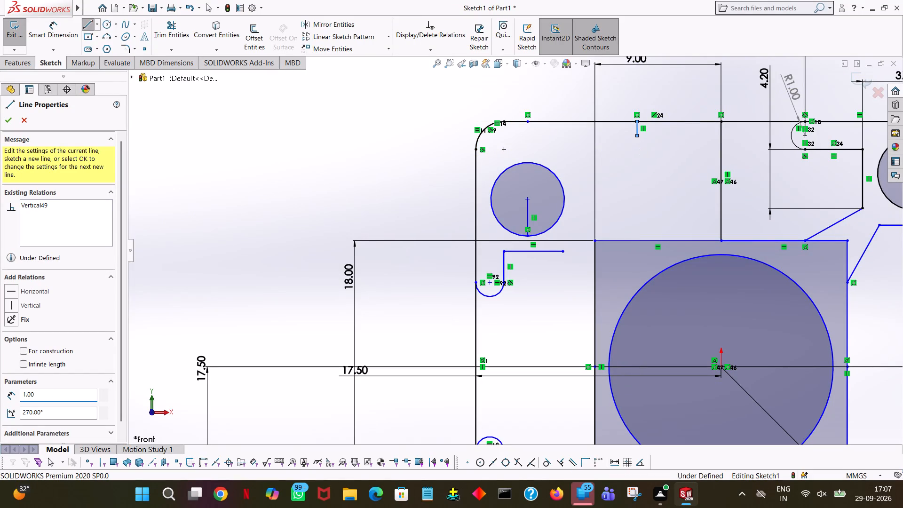
right_click(638, 142)
left_click(655, 148)
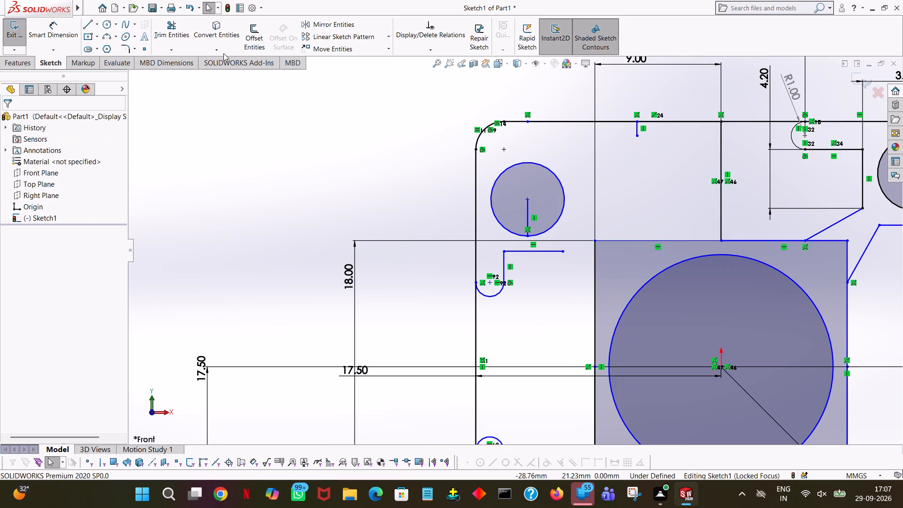
Draw a 1 mm radius circle centred on the lower end of the 1 mm vertical line, tangent to the top edge.
left_click(103, 24)
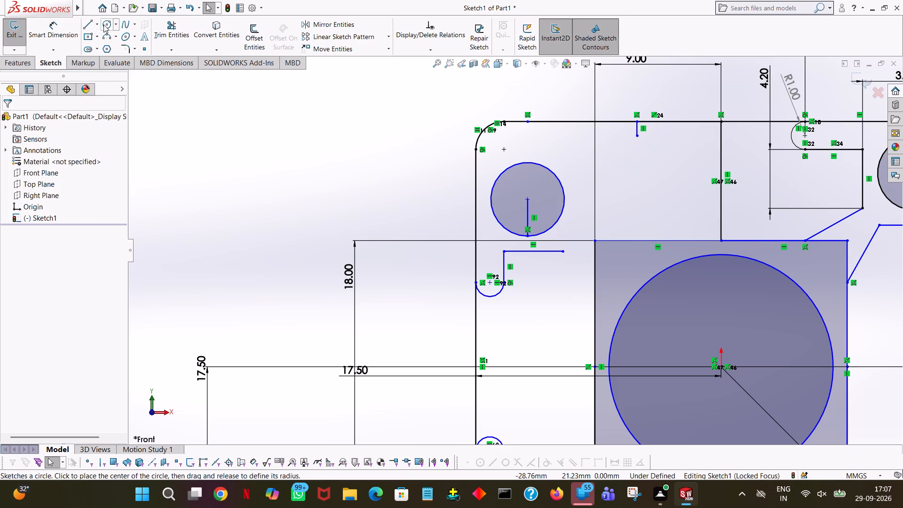
left_click(635, 136)
left_click(638, 122)
right_click(638, 122)
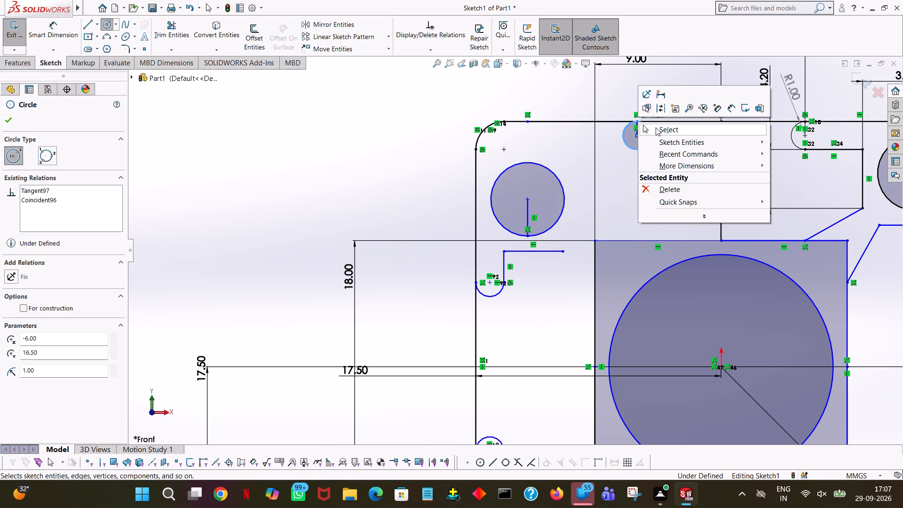
left_click(660, 129)
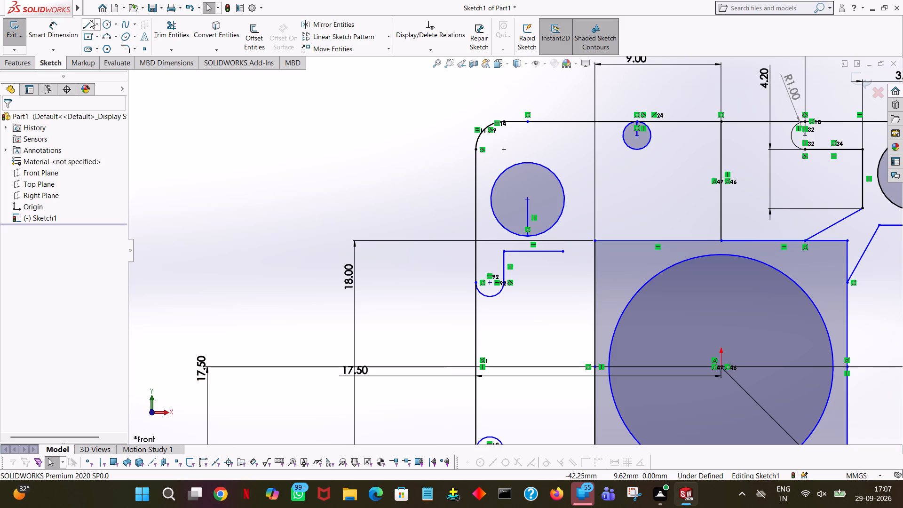
Sketch connected lines from the corner circle's centre: about 3.7 mm right, 3.56 mm up, and 4.10 mm right to the small top circle's bottom.
left_click(89, 20)
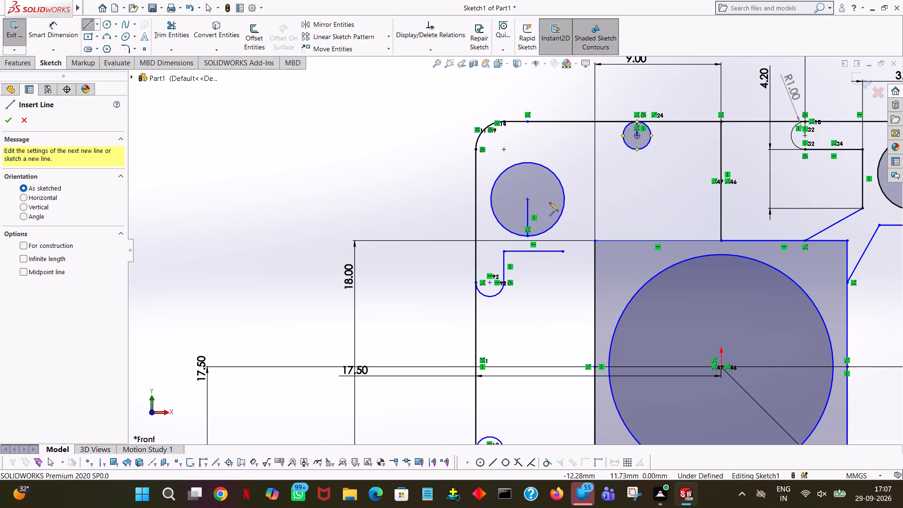
left_click(526, 198)
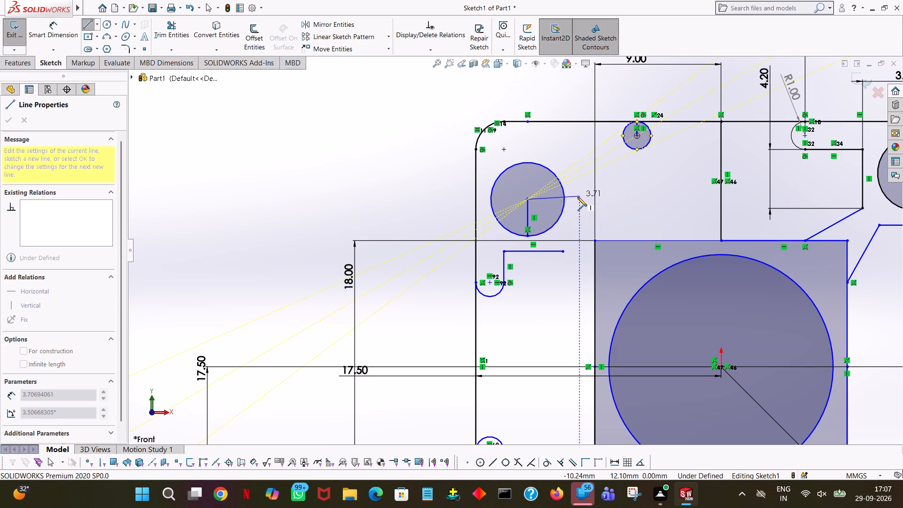
left_click(578, 197)
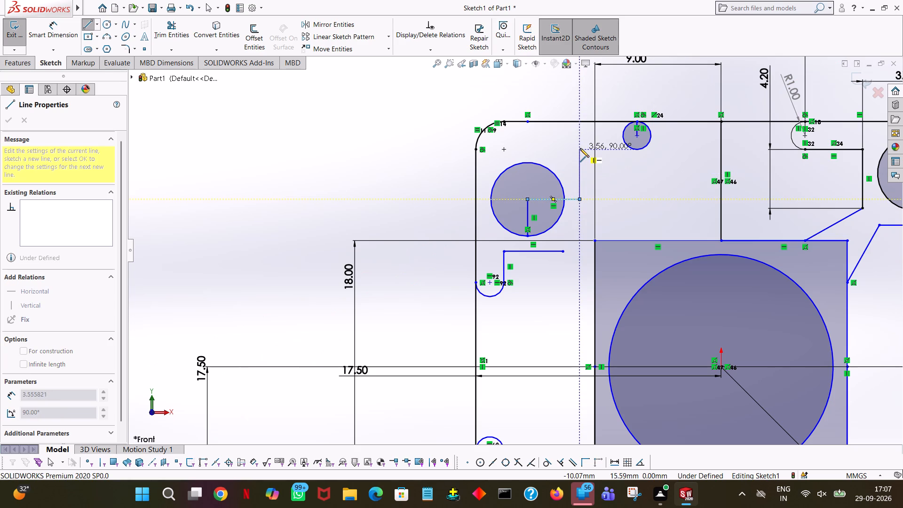
left_click(580, 148)
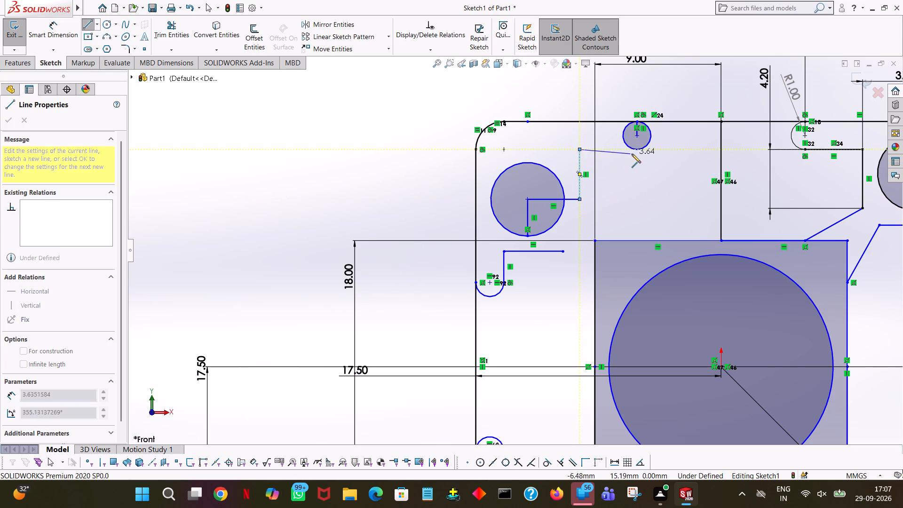
left_click(634, 150)
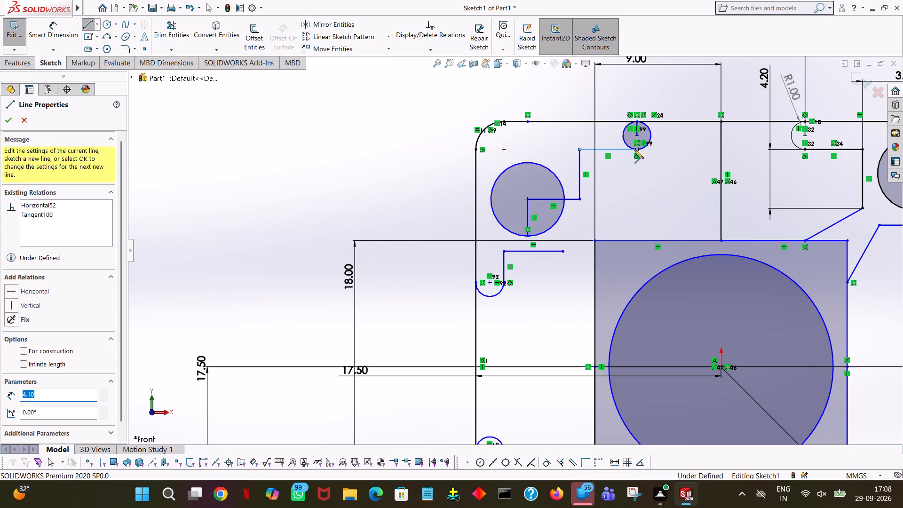
right_click(634, 150)
left_click(653, 154)
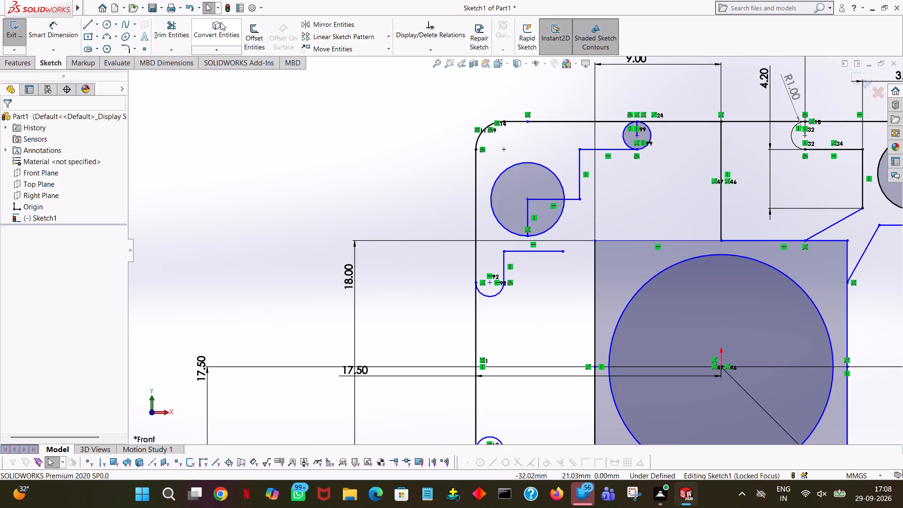
Trim away the left half of the small top-edge circle and the horizontal helper line's portion outside the corner circle.
left_click(166, 31)
left_click(624, 131)
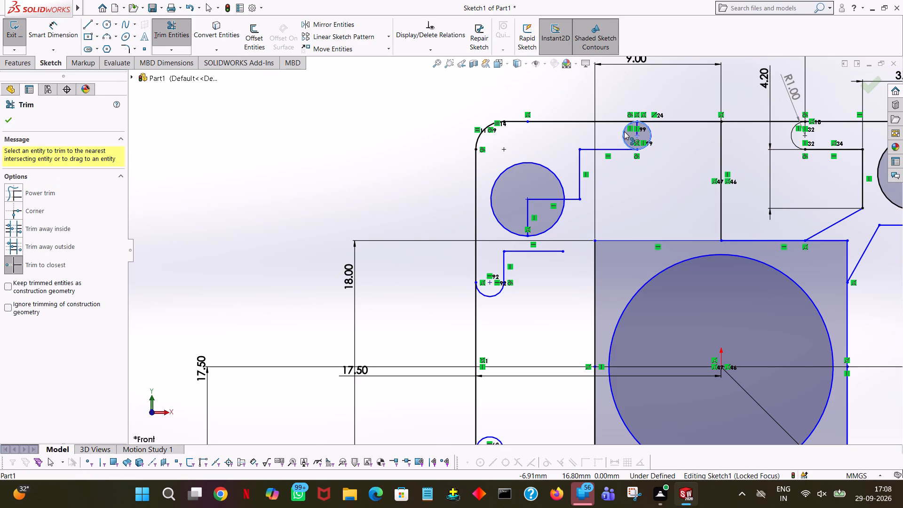
left_click(570, 198)
left_click(5, 121)
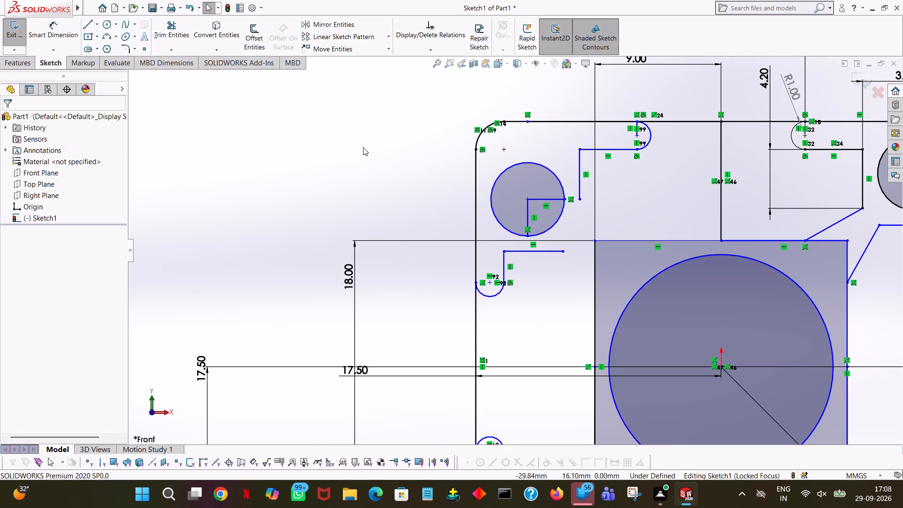
Set the length of the vertical line beside the upper-left corner circle to 4.2 mm.
left_click(578, 186)
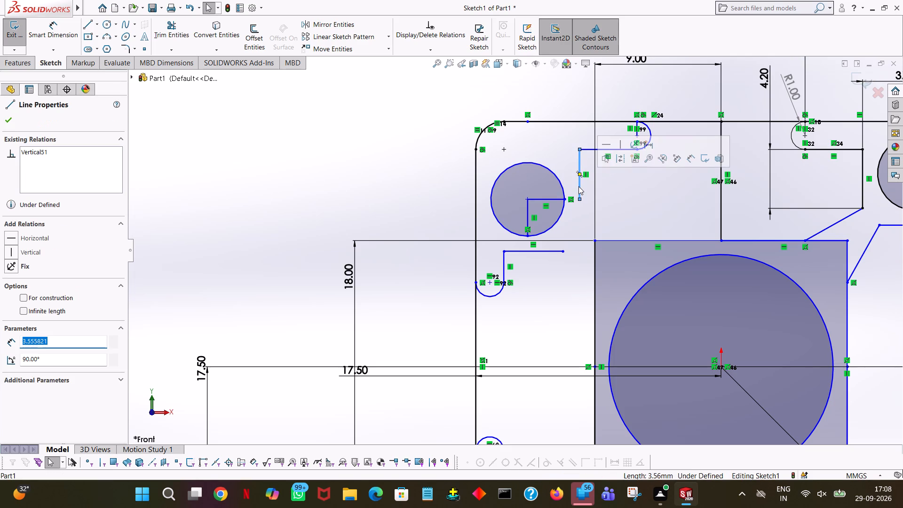
type("4.2")
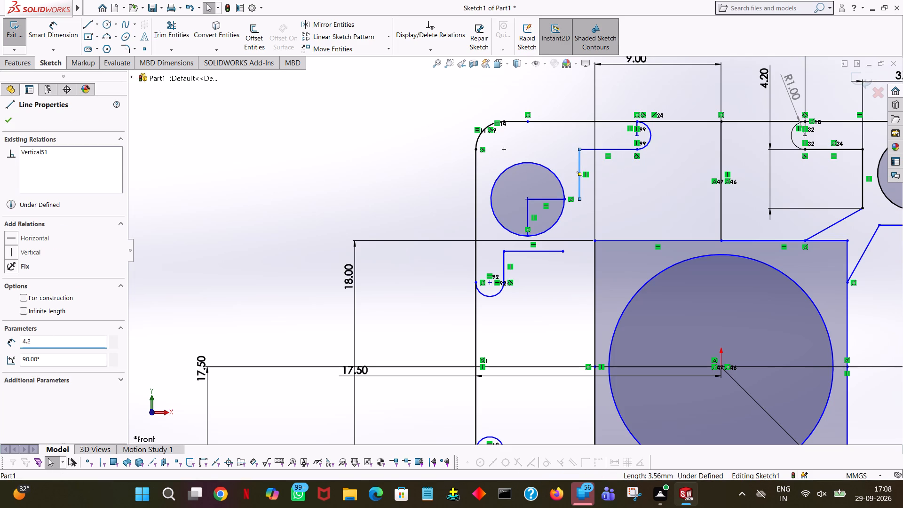
key("Return")
Trim away the vertical and horizontal helper lines inside the upper-left corner circle.
left_click(190, 26)
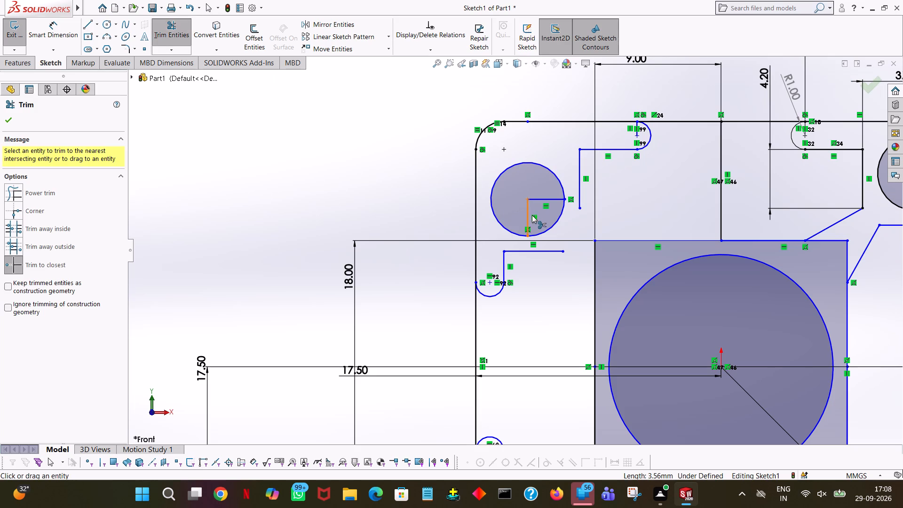
left_click(530, 215)
left_click(541, 200)
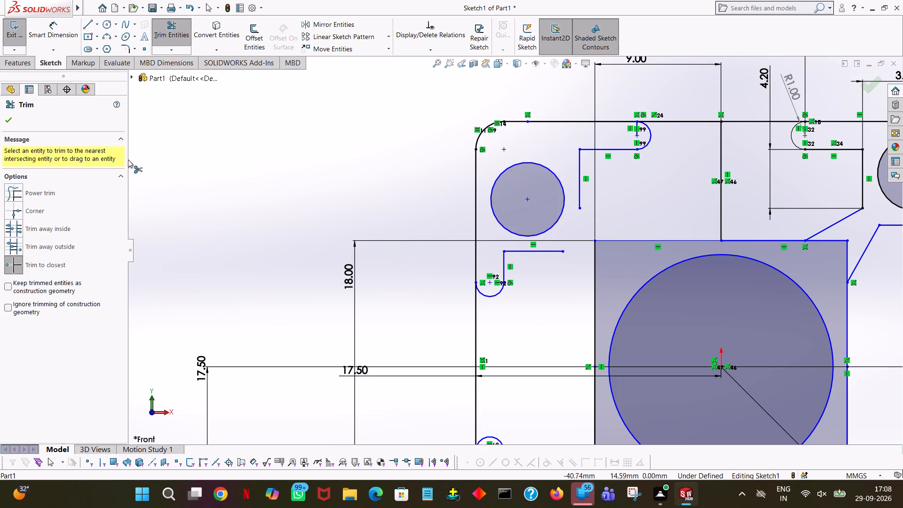
left_click(11, 123)
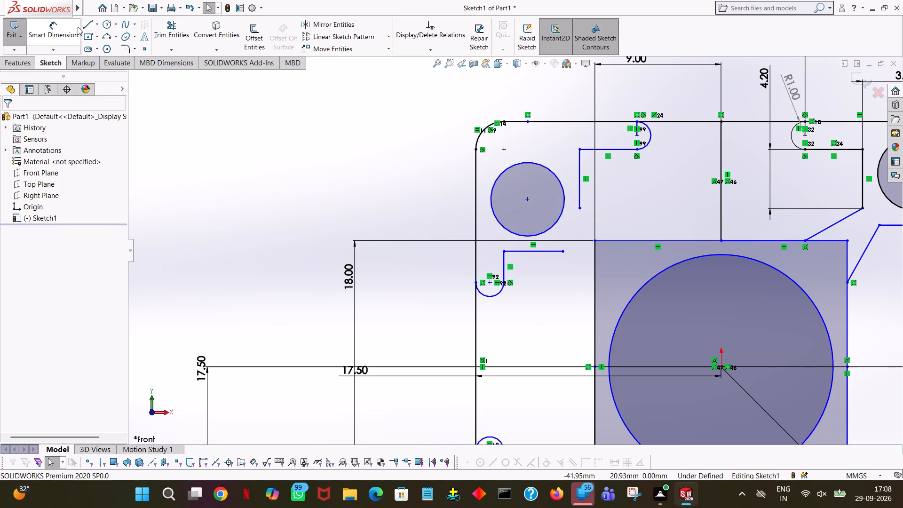
Sketch a line about 6 mm up from the midpoint of the central square's left side, continuing diagonally to the left slot lip's open end.
left_click(84, 23)
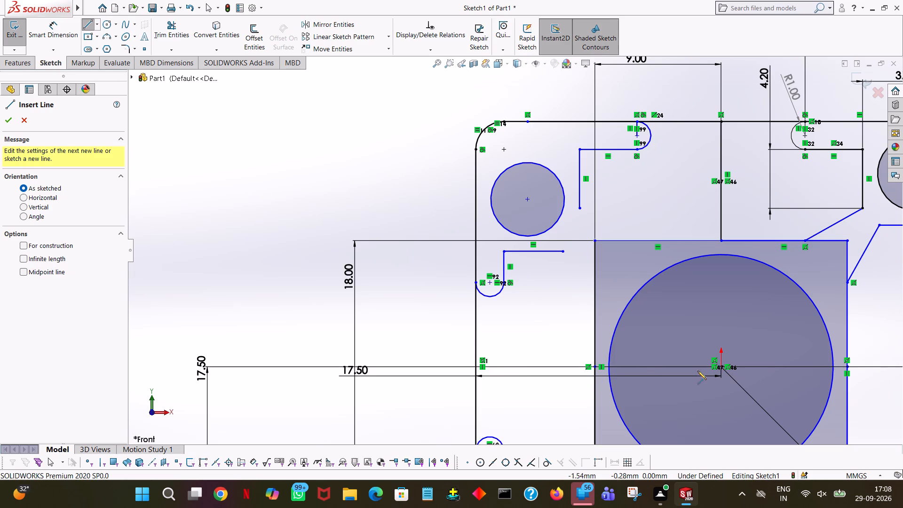
left_click(594, 366)
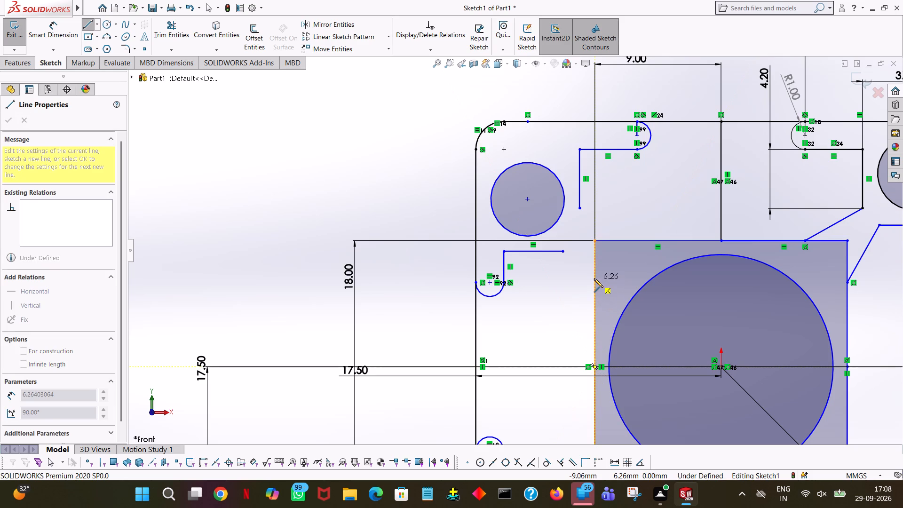
left_click(595, 284)
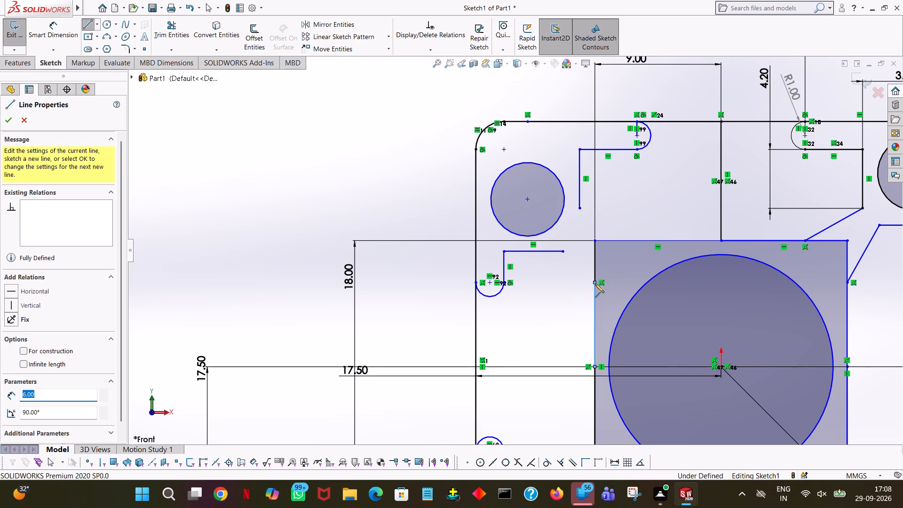
left_click(562, 251)
right_click(562, 251)
left_click(584, 259)
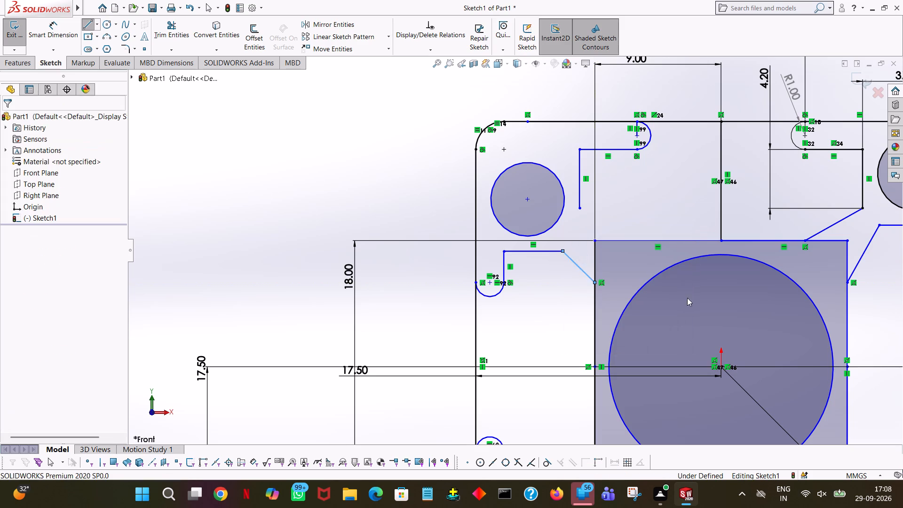
Sketch a 6 mm line leftward from the midpoint of the central square's top side, continuing diagonally to the 4.2 mm line's lower end.
left_click(90, 25)
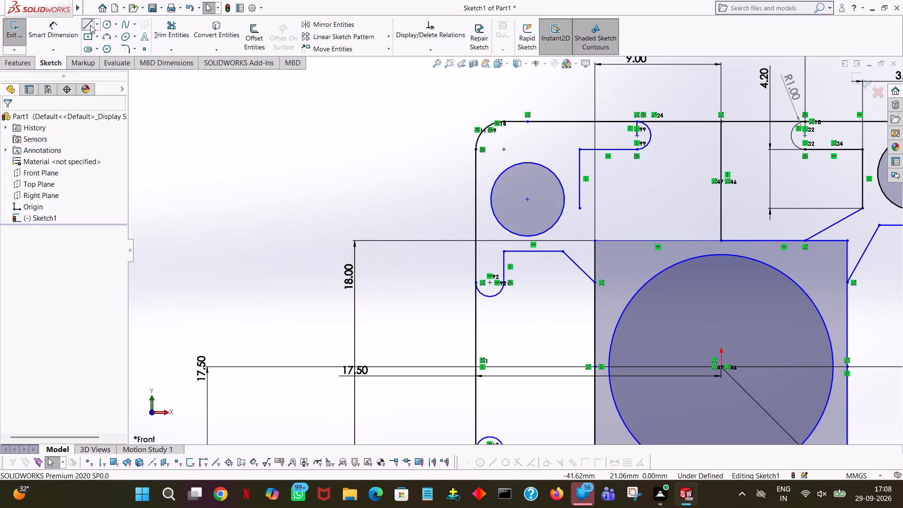
left_click(721, 240)
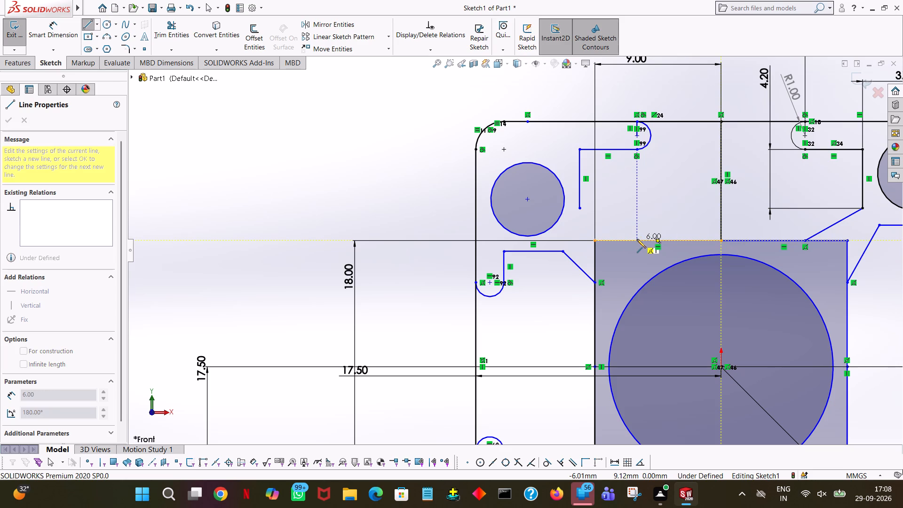
left_click(637, 241)
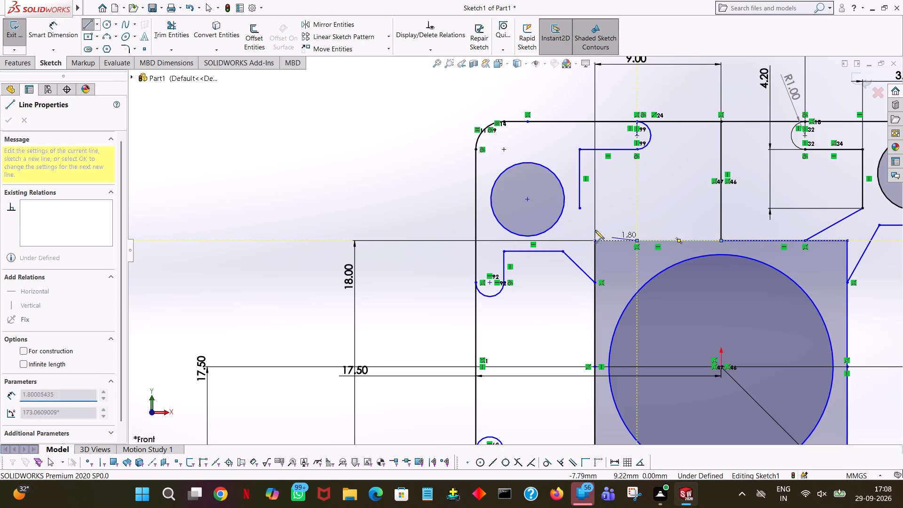
left_click(579, 208)
right_click(579, 208)
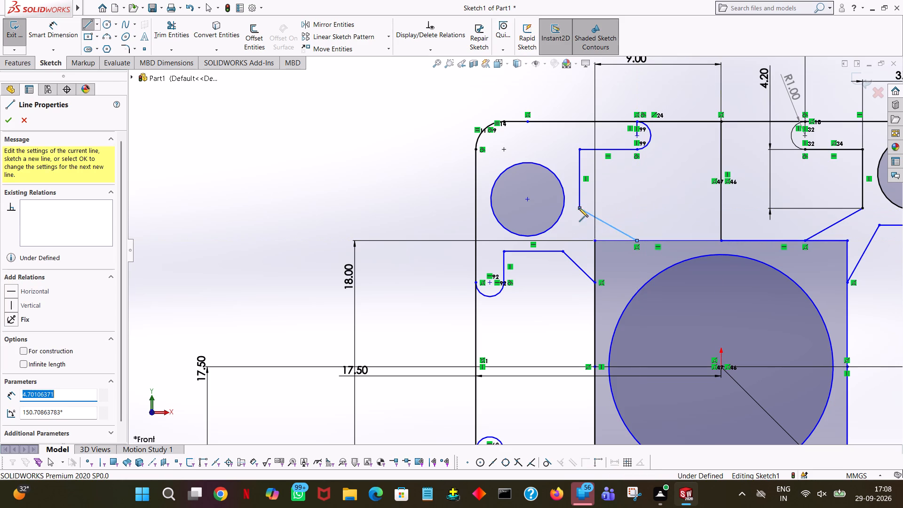
left_click(605, 214)
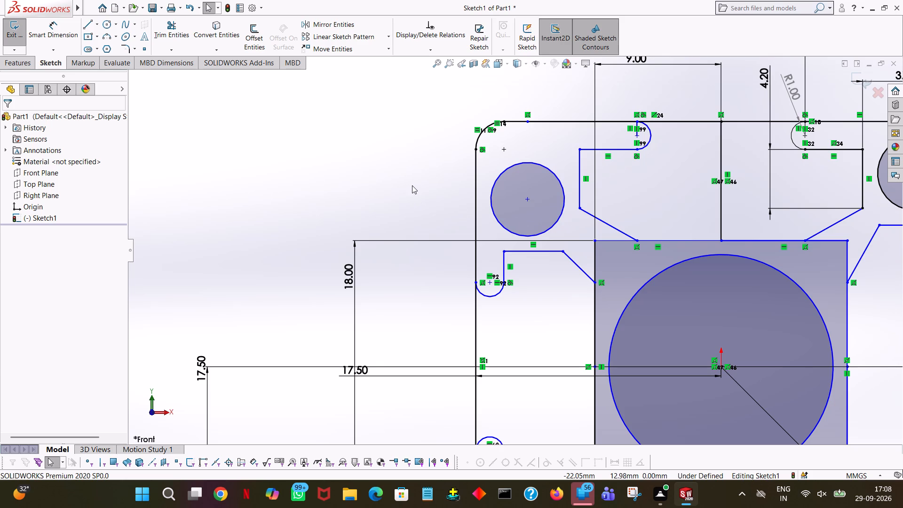
Trim away the two segments forming the central square's upper-right corner, accepting the loss of the affected relation.
scroll(506, 226, "down", 3, "ctrl")
scroll(742, 322, "up", 5, "ctrl")
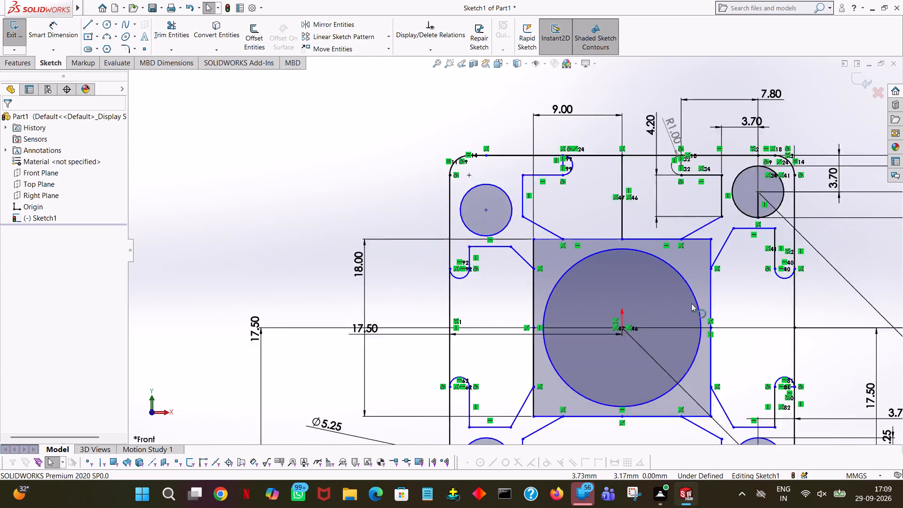
scroll(691, 303, "up", 3, "ctrl")
scroll(657, 298, "down", 3, "ctrl")
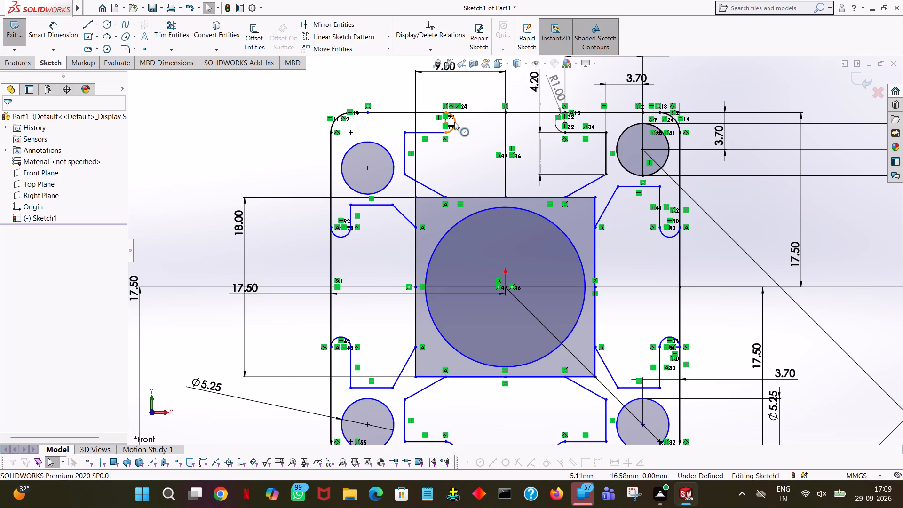
scroll(451, 131, "down", 3, "ctrl")
scroll(734, 298, "up", 8, "ctrl")
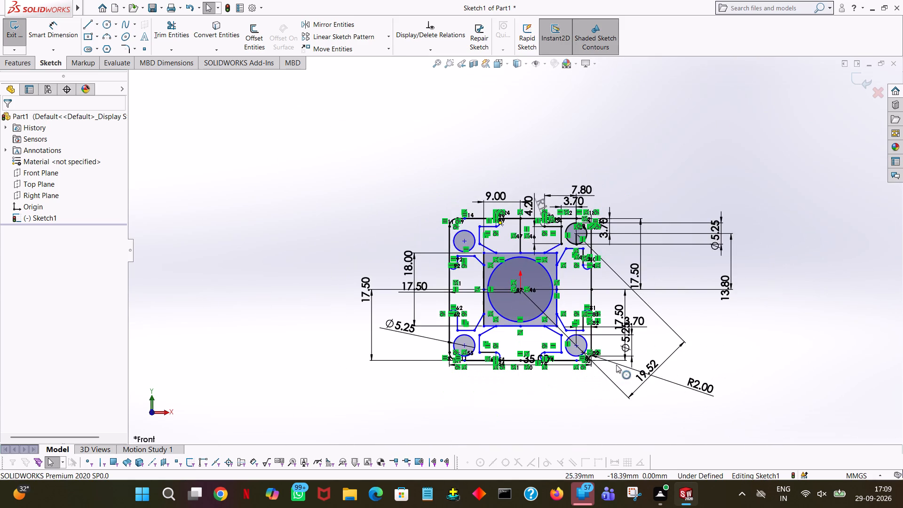
scroll(606, 366, "down", 2, "ctrl")
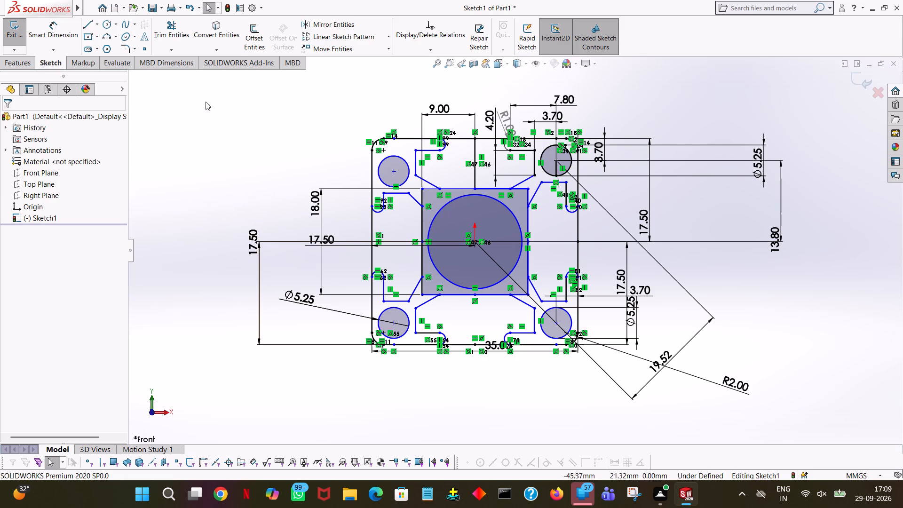
left_click(180, 29)
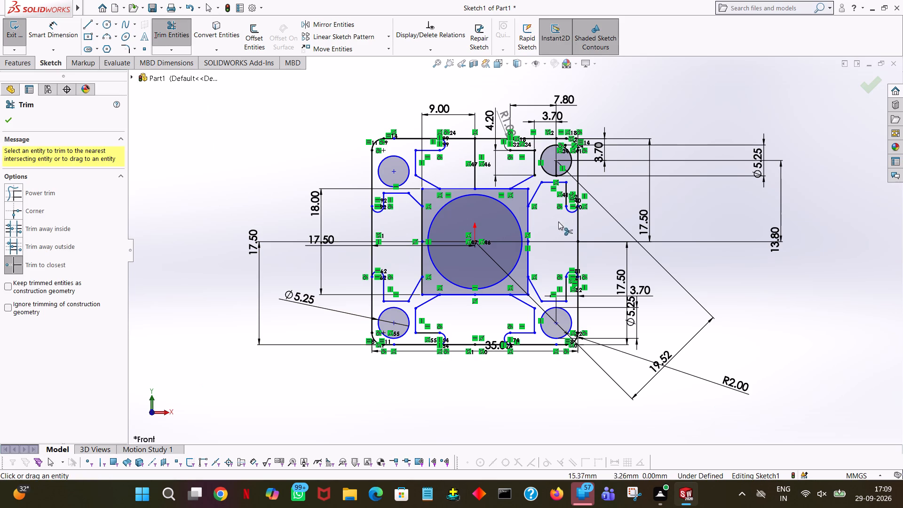
left_click(520, 187)
scroll(528, 193, "down", 3, "ctrl")
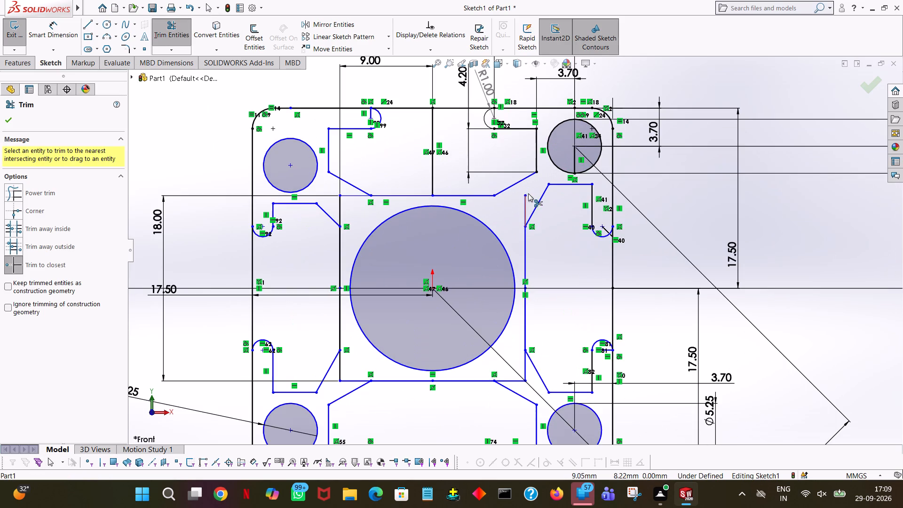
left_click(524, 208)
left_click(490, 256)
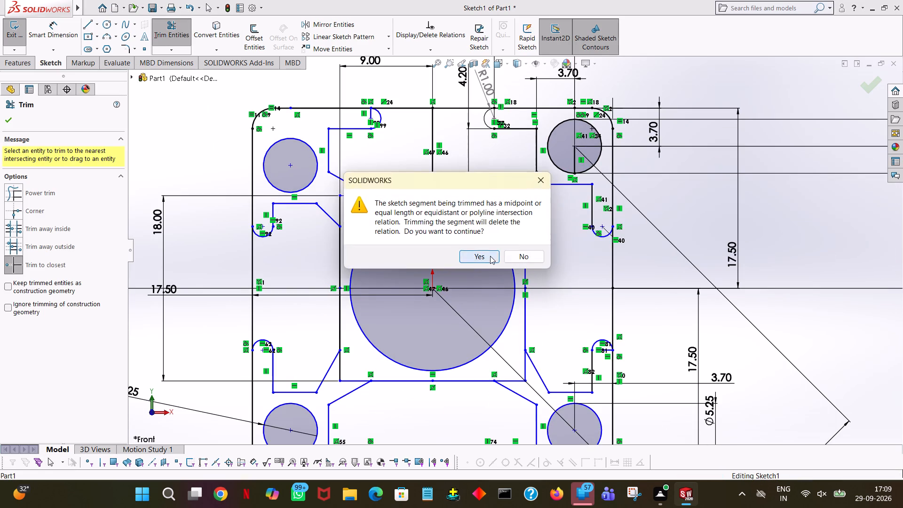
Trim away the two segments forming the central square's lower-right corner, accepting the loss of the affected relation.
scroll(562, 411, "down", 1, "ctrl")
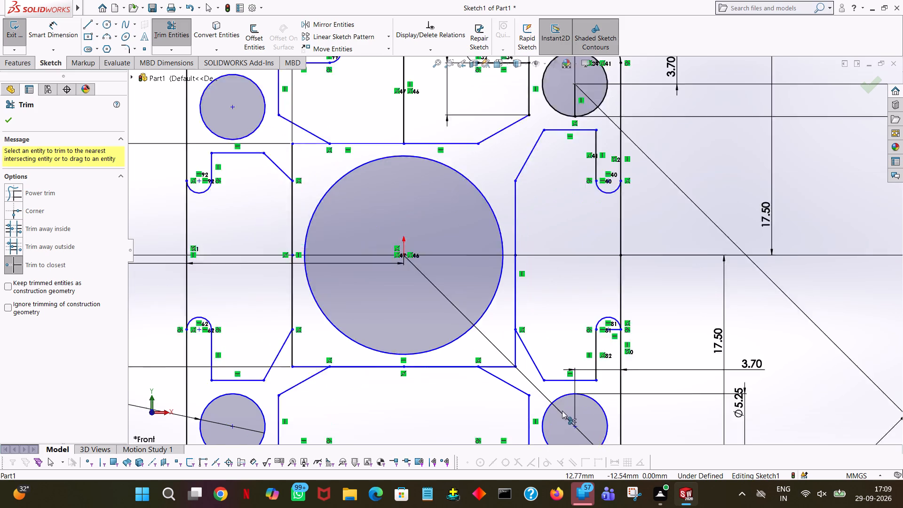
scroll(562, 411, "down", 2, "ctrl")
scroll(562, 411, "up", 5, "ctrl")
scroll(507, 307, "down", 3, "ctrl")
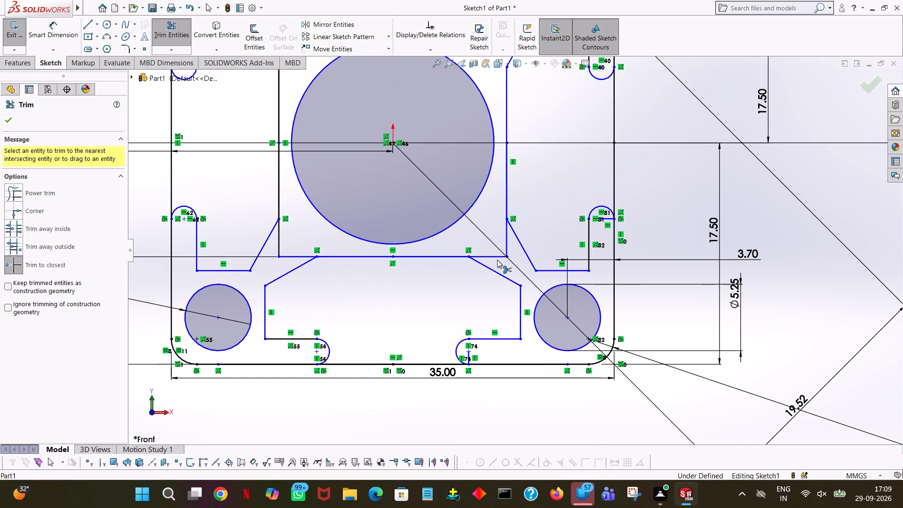
left_click(497, 258)
left_click(492, 255)
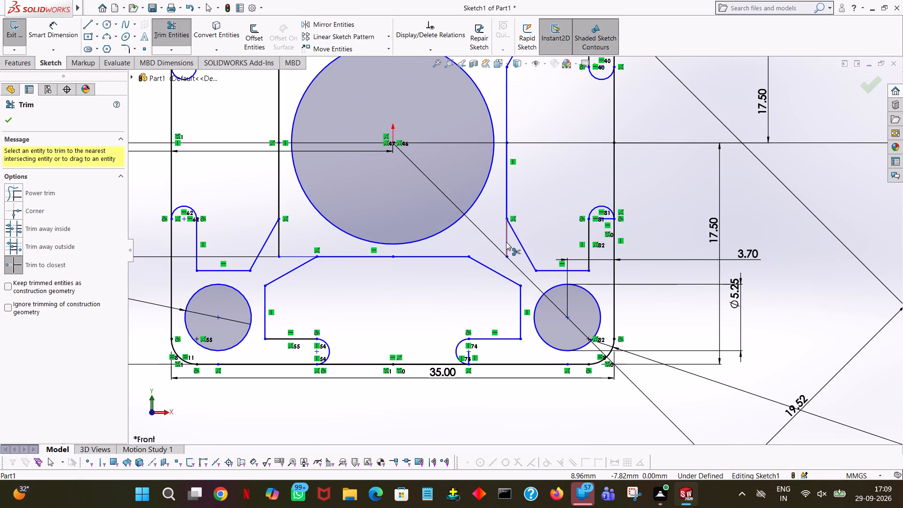
left_click(506, 242)
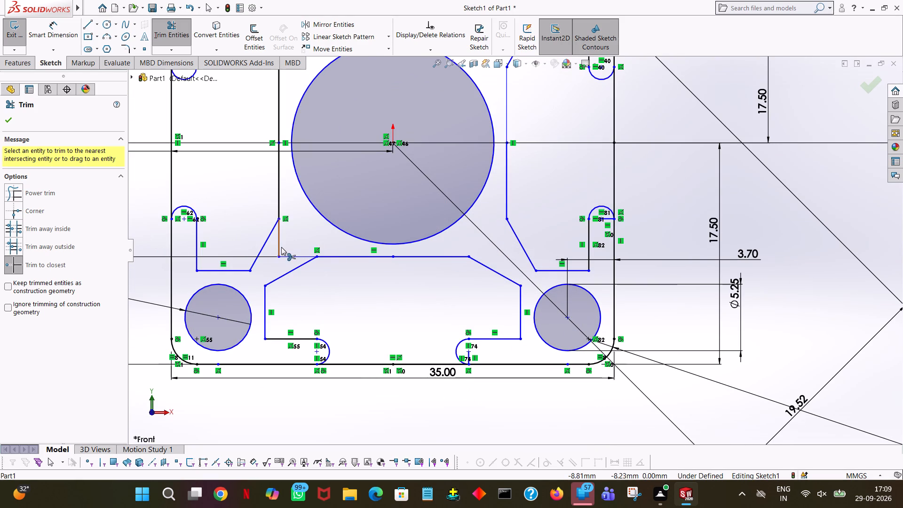
Trim away the two segments forming the central square's lower-left corner, accepting the loss of the affected relations.
left_click(281, 247)
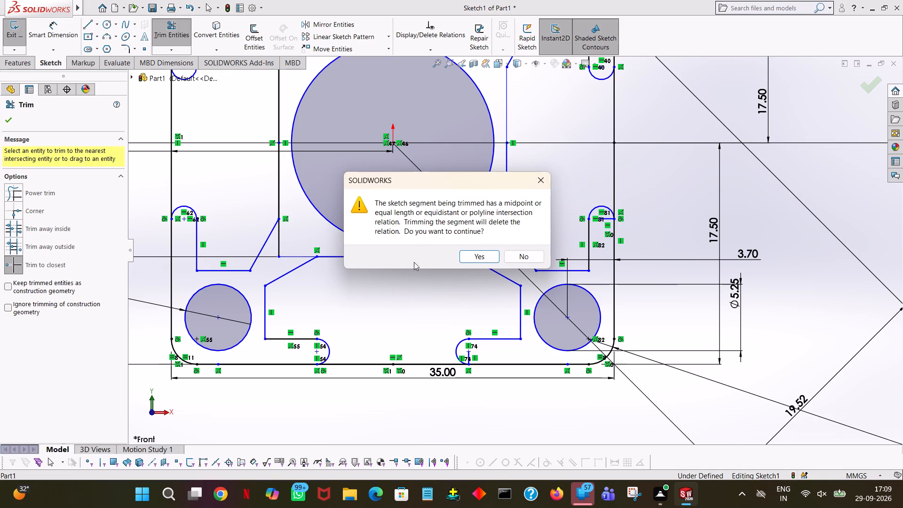
left_click(476, 251)
left_click(296, 257)
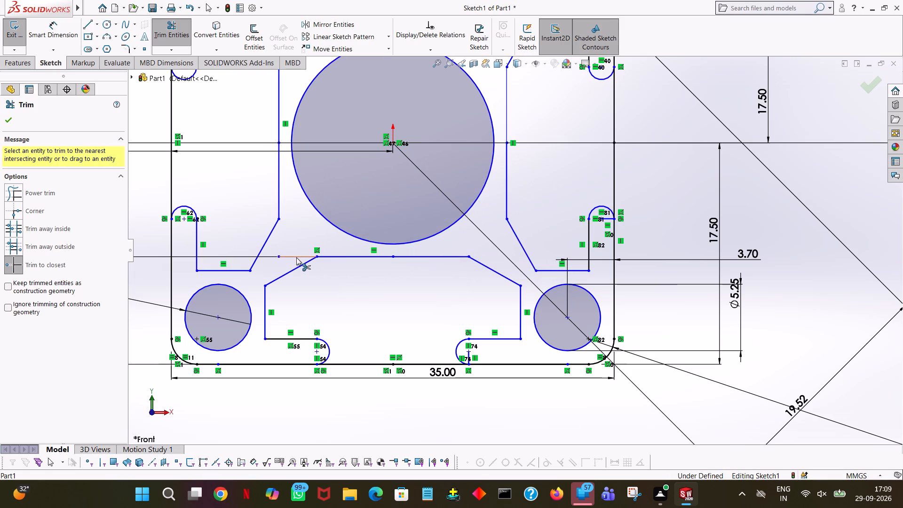
left_click(470, 254)
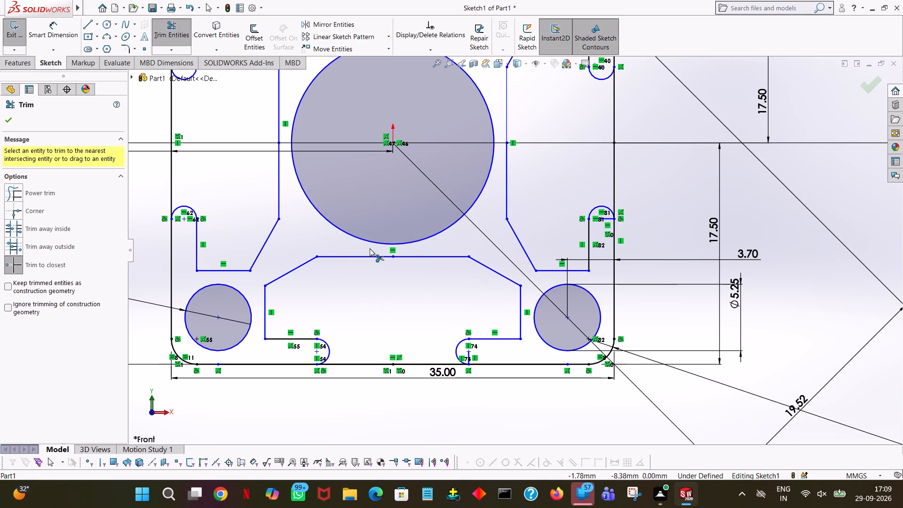
Trim away the two segments forming the central square's upper-left corner and finish trimming.
scroll(369, 245, "down", 3, "ctrl")
scroll(356, 193, "up", 7, "ctrl")
scroll(375, 126, "down", 3, "ctrl")
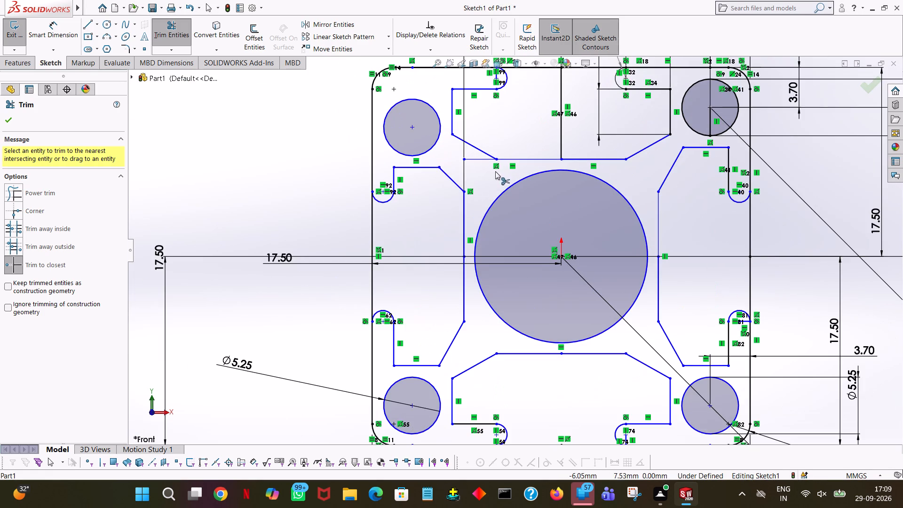
left_click(476, 159)
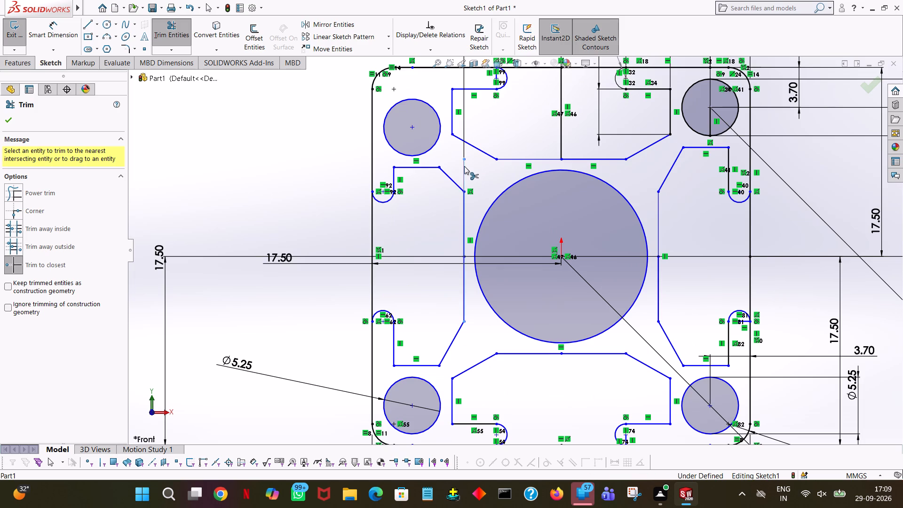
left_click(464, 166)
left_click(486, 255)
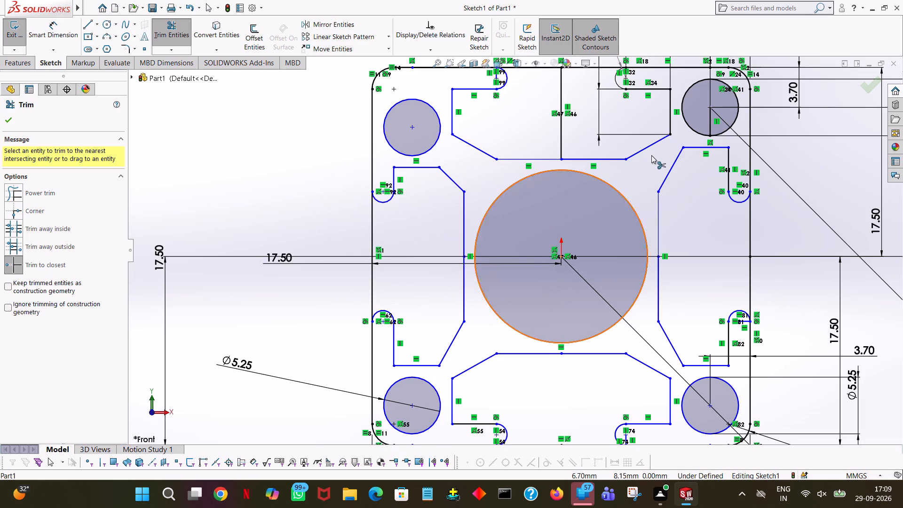
scroll(645, 181, "down", 2, "ctrl")
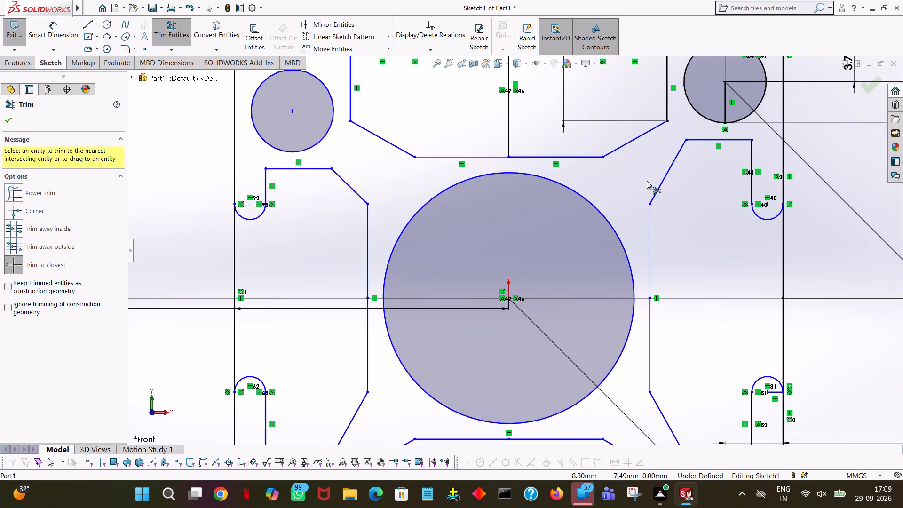
scroll(647, 181, "up", 6, "ctrl")
scroll(509, 183, "down", 1, "ctrl")
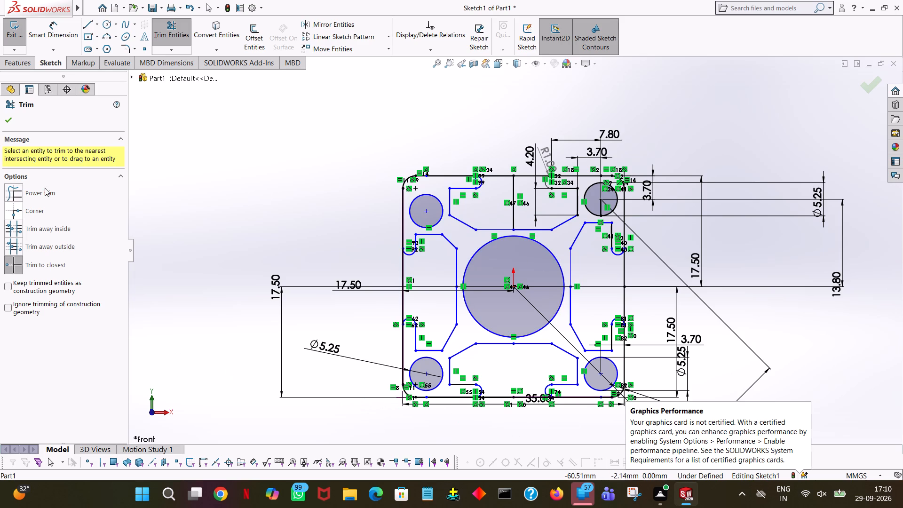
left_click(4, 118, "ctrl")
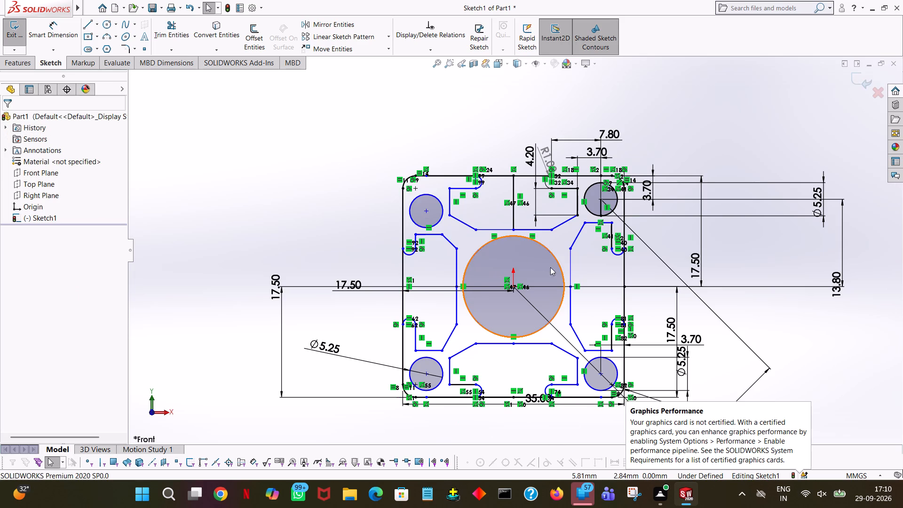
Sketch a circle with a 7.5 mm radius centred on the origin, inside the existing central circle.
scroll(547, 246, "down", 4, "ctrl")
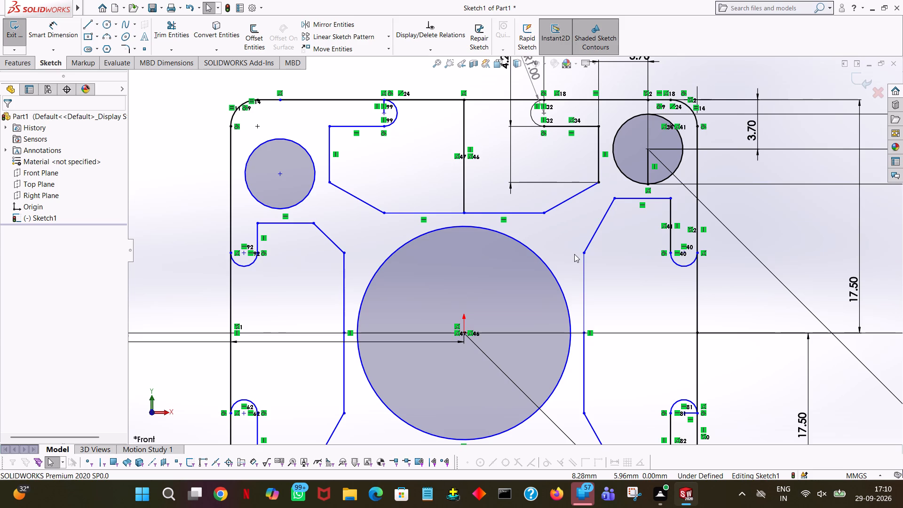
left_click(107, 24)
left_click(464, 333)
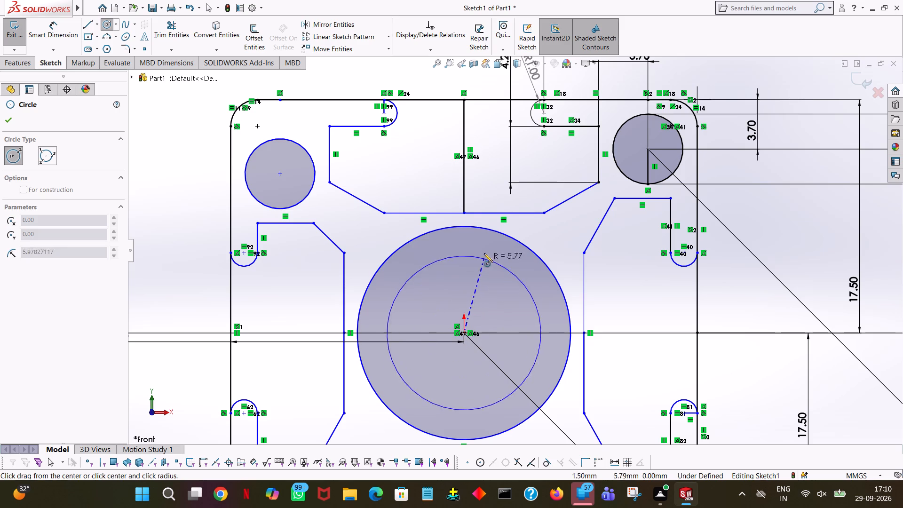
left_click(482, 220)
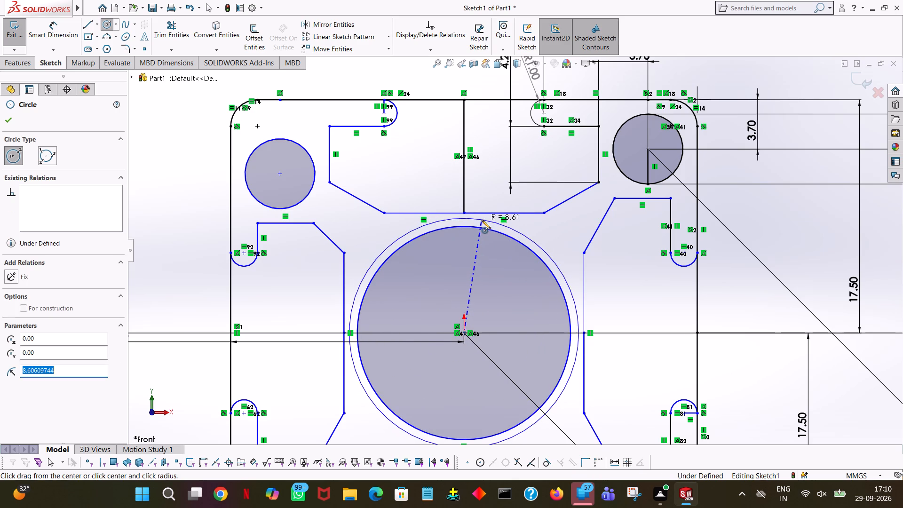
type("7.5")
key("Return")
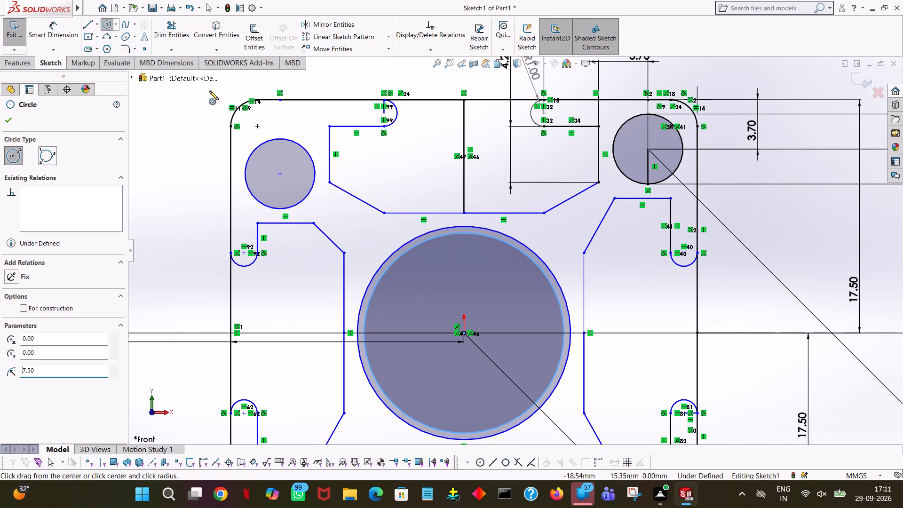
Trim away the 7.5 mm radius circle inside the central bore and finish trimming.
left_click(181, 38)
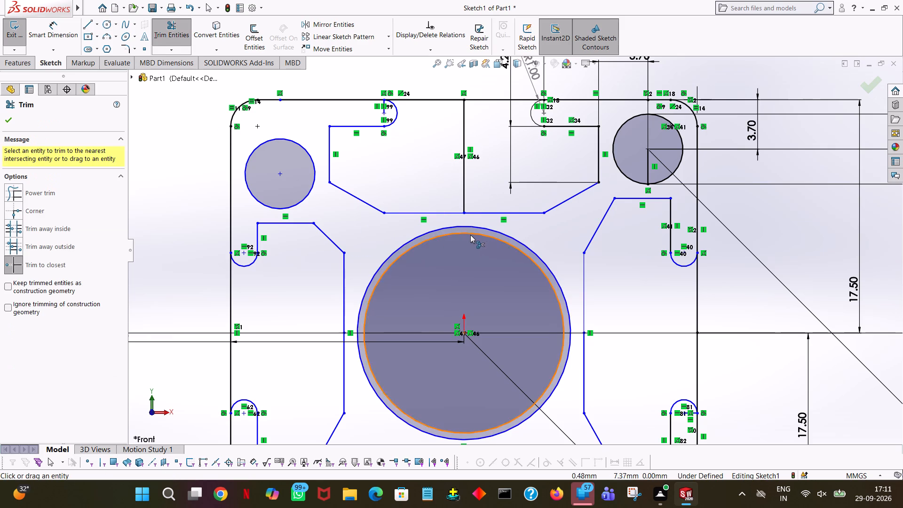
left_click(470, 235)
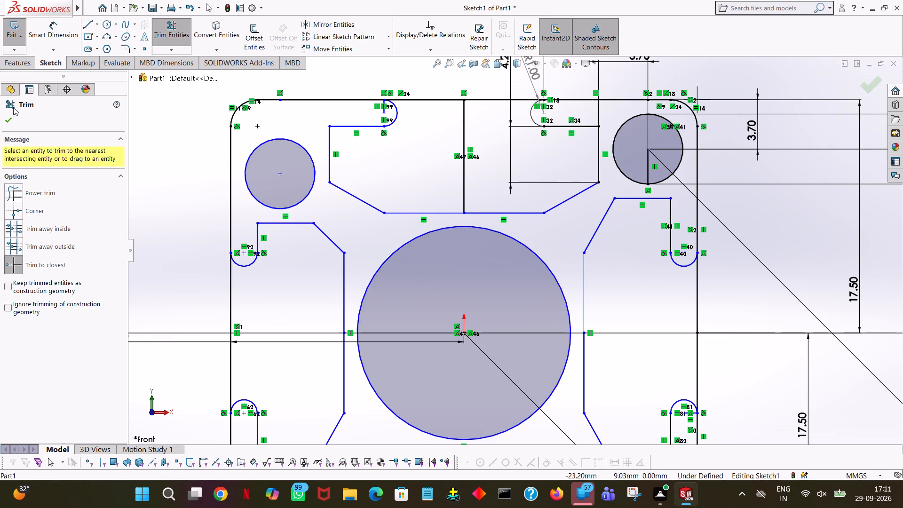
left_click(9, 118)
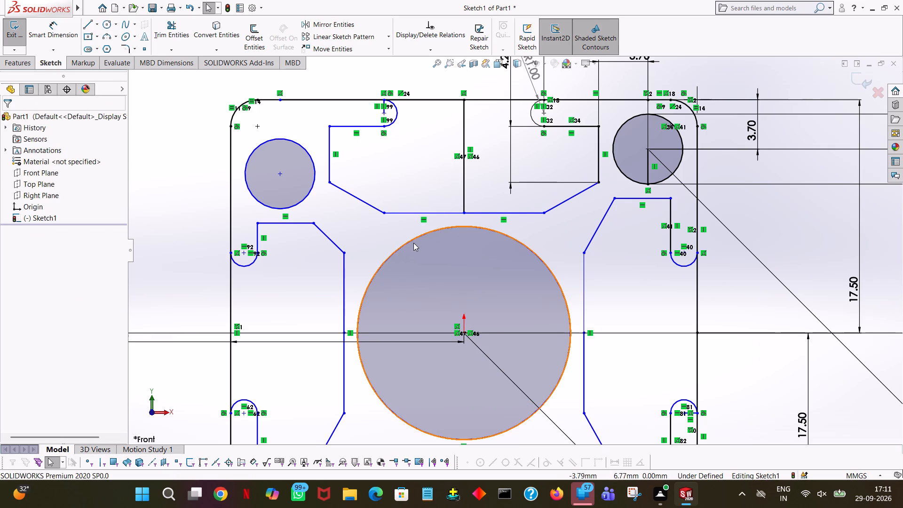
Set the central circle's radius to 7 mm.
left_click(413, 243)
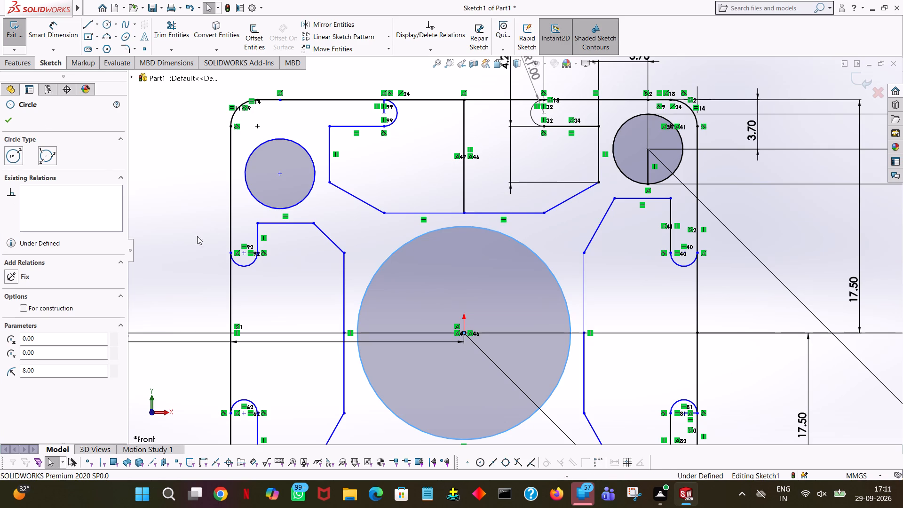
left_click(422, 235)
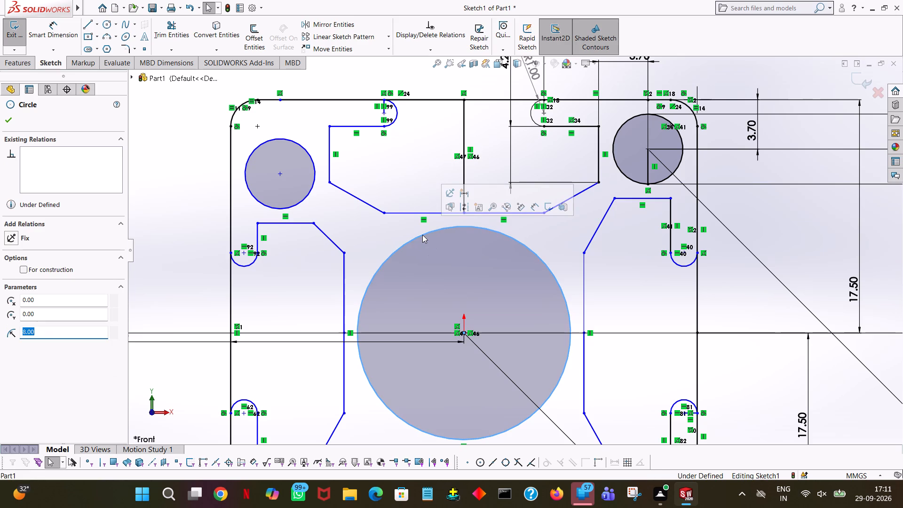
key("7")
key("Return")
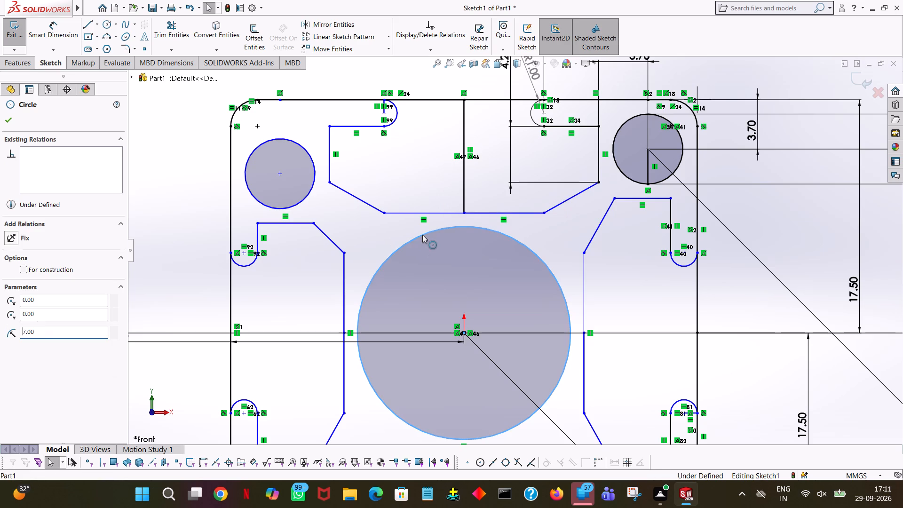
left_click(4, 116)
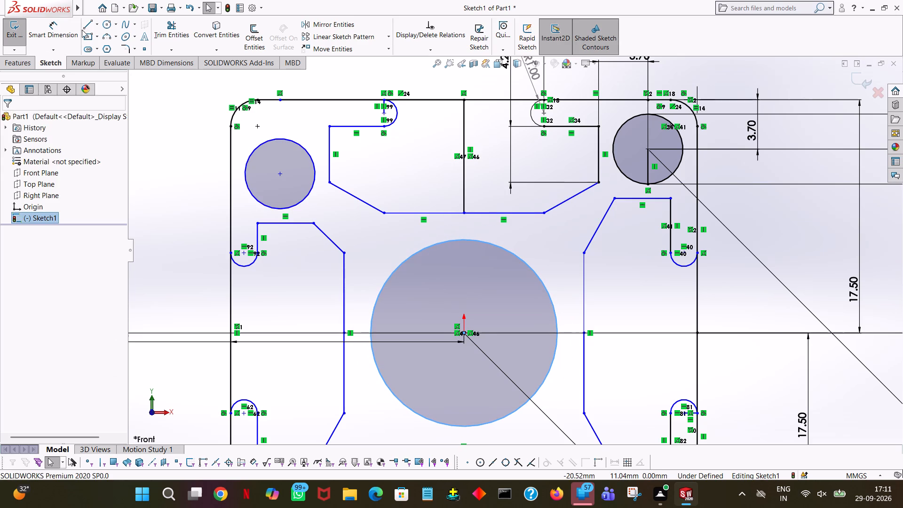
Sketch a concentric circle with a 7.5 mm radius around the central circle, centred on the origin.
left_click(103, 23)
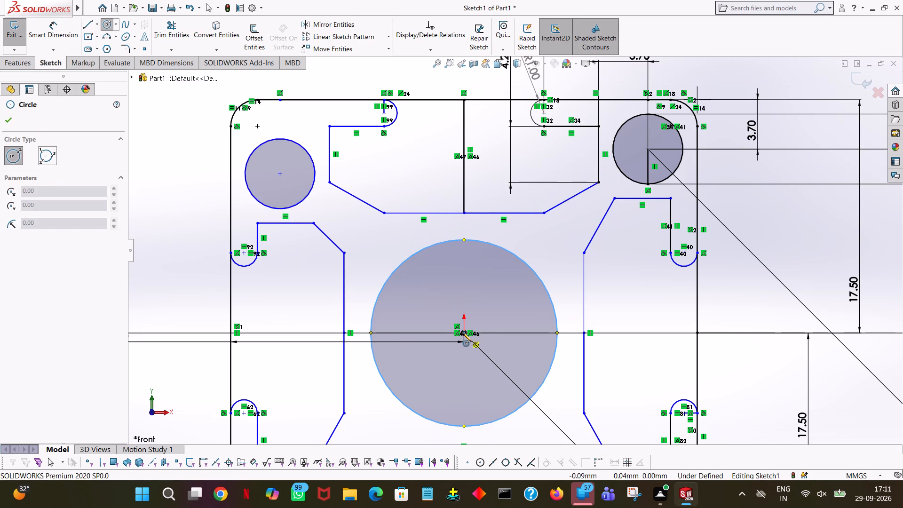
left_click(463, 333)
left_click(468, 227)
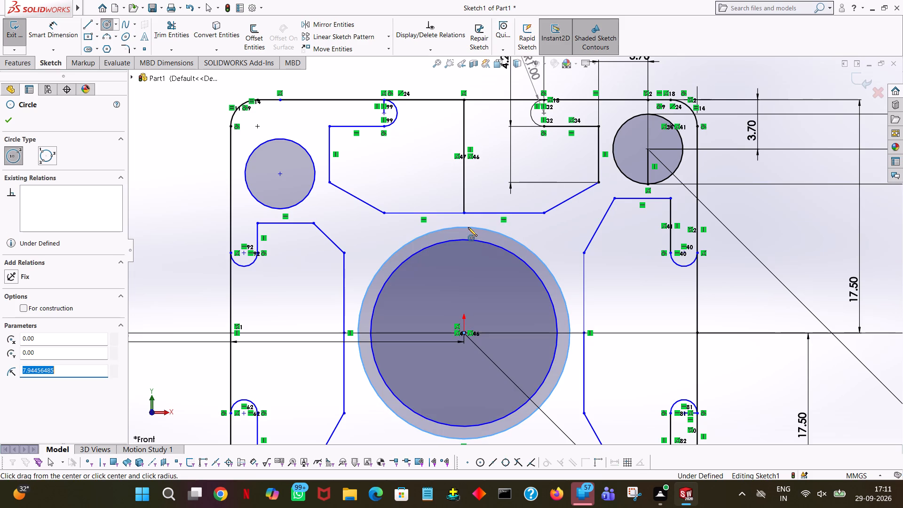
key("7")
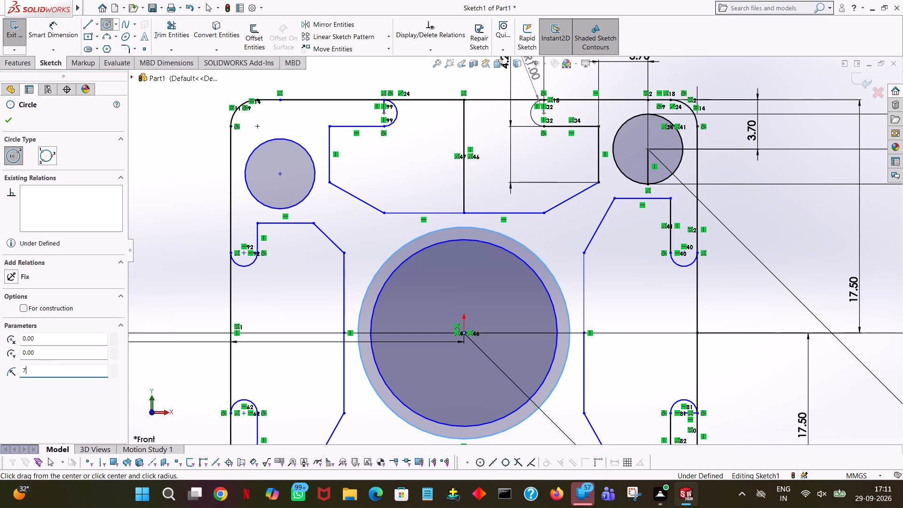
type(".5")
key("Return")
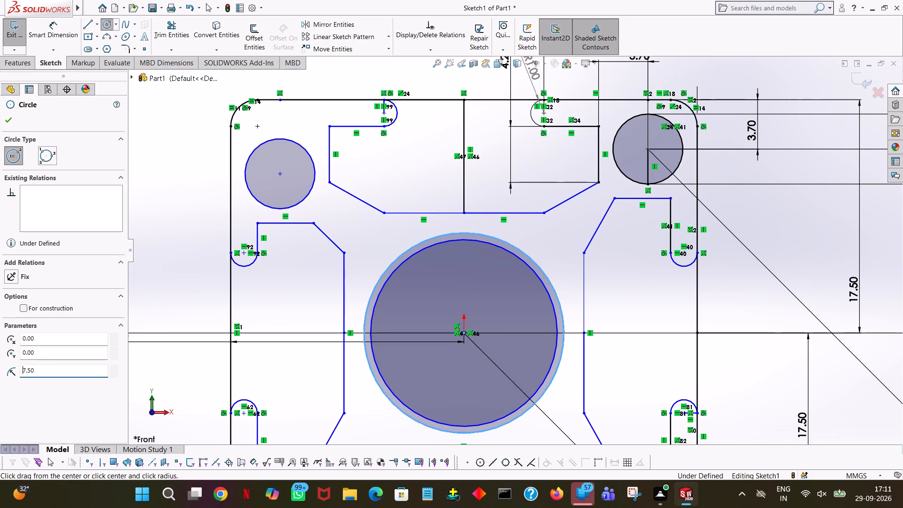
left_click(9, 122)
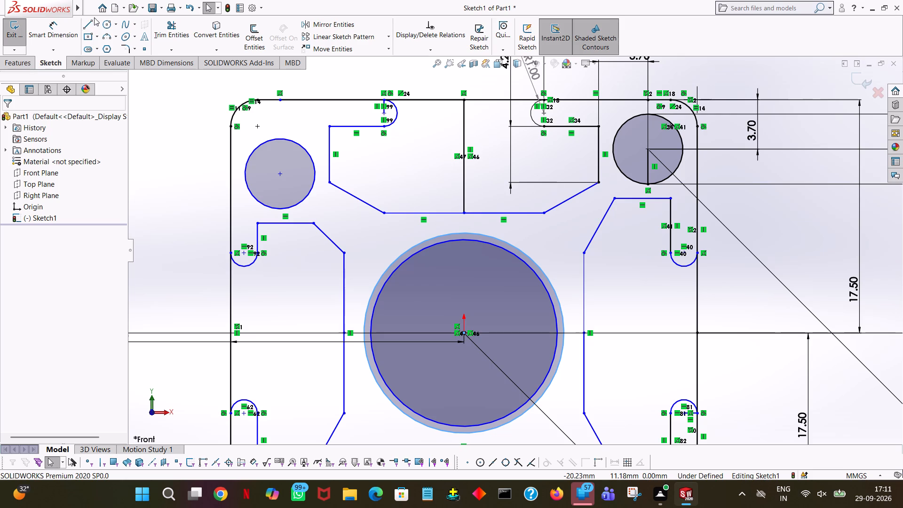
Sketch a 45° line about 12.87 mm long from the upper-right corner bore's centre toward the origin, ending just inside the inner central circle.
left_click(83, 25)
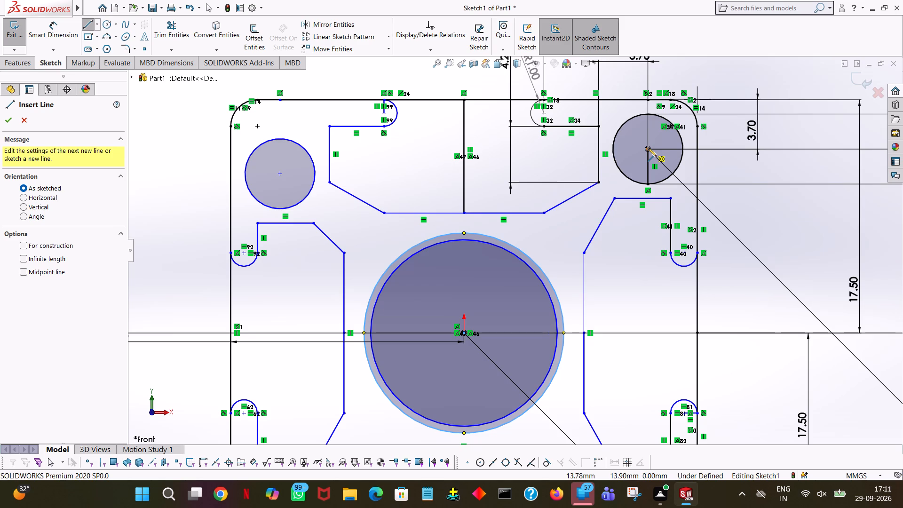
left_click(648, 148)
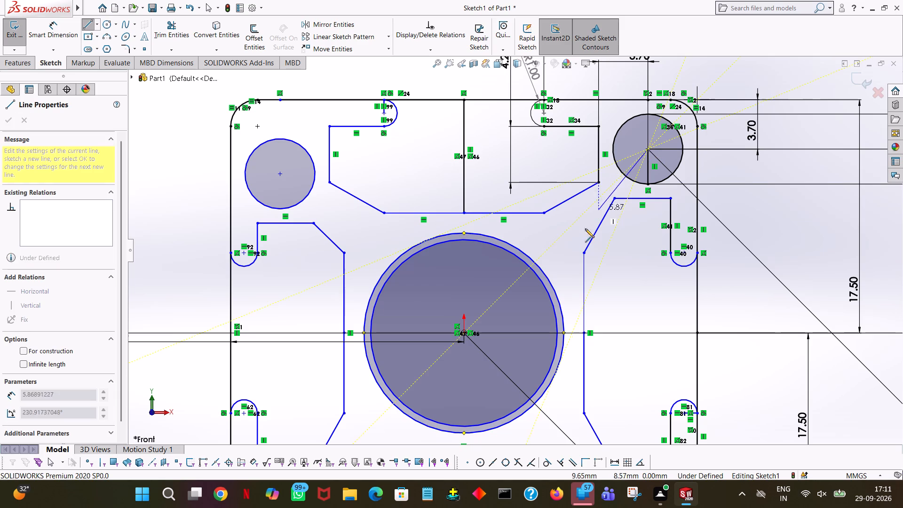
left_click(526, 270)
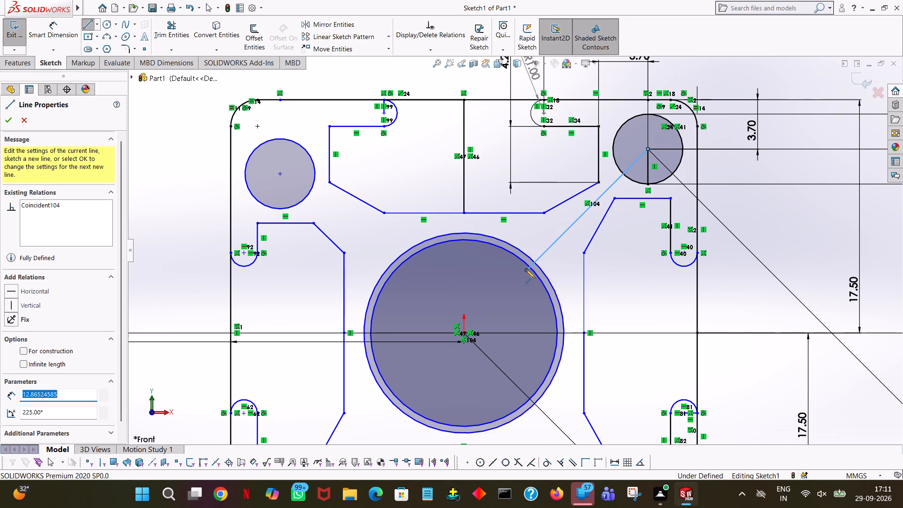
right_click(526, 270)
left_click(540, 274)
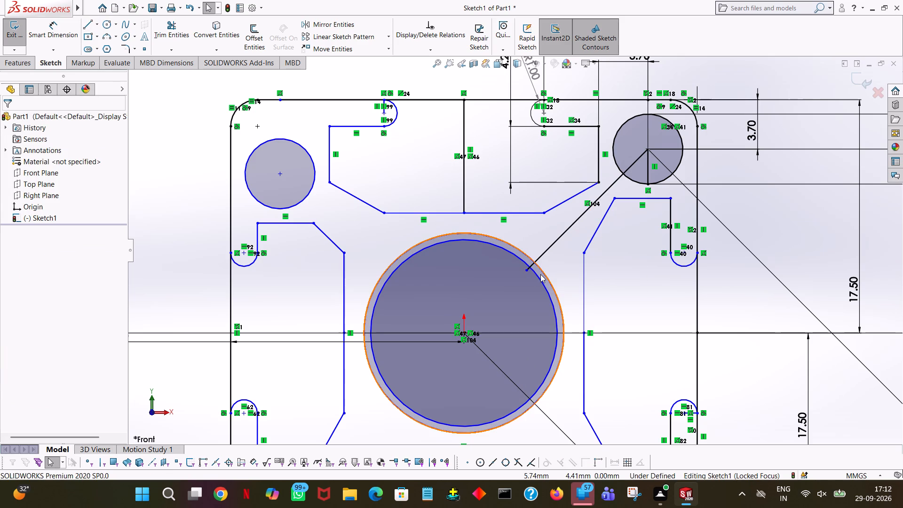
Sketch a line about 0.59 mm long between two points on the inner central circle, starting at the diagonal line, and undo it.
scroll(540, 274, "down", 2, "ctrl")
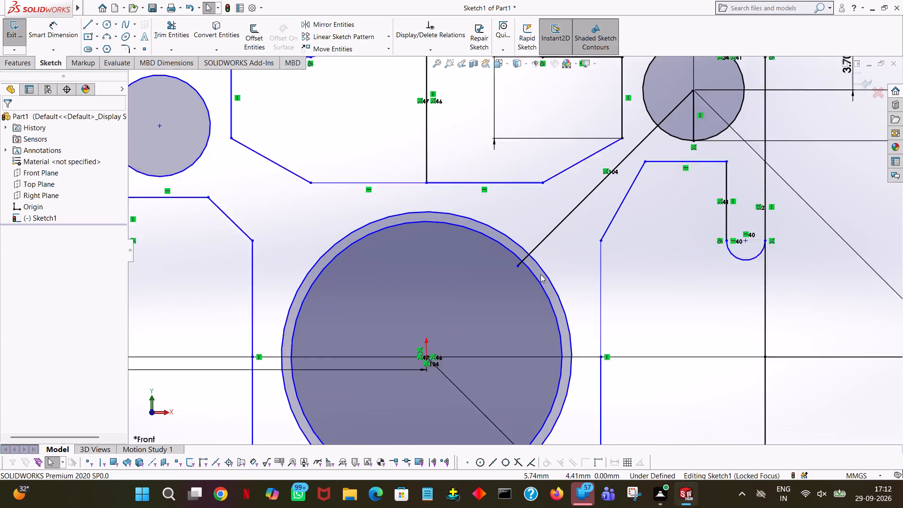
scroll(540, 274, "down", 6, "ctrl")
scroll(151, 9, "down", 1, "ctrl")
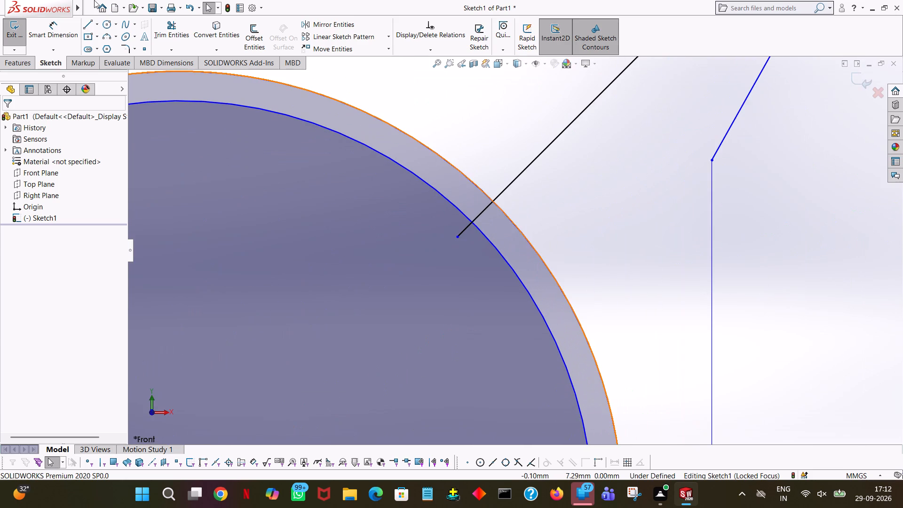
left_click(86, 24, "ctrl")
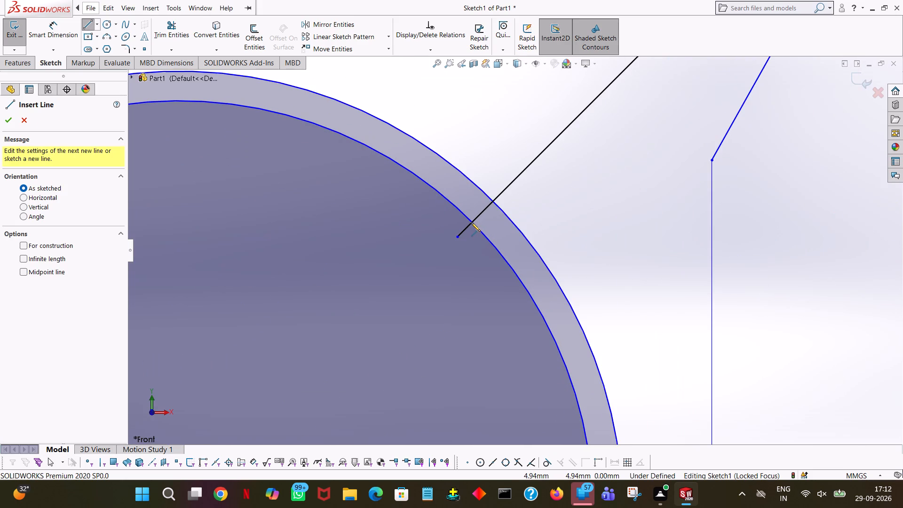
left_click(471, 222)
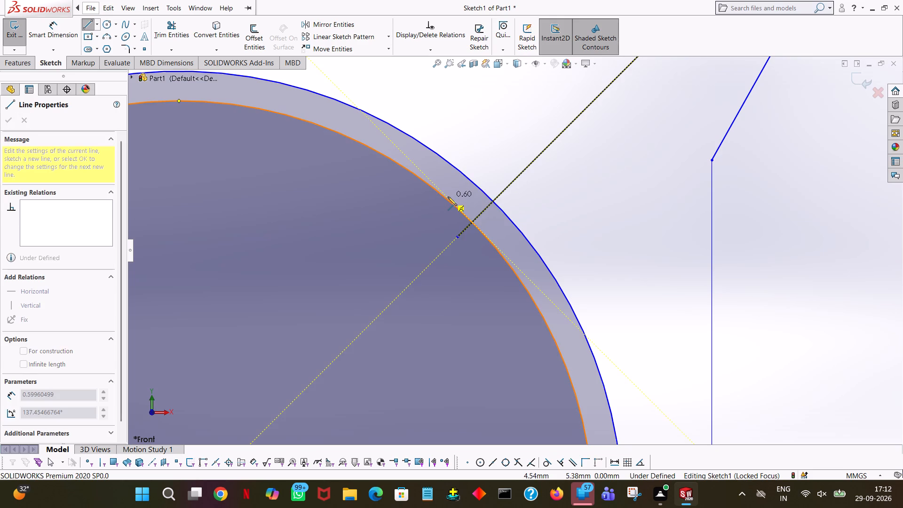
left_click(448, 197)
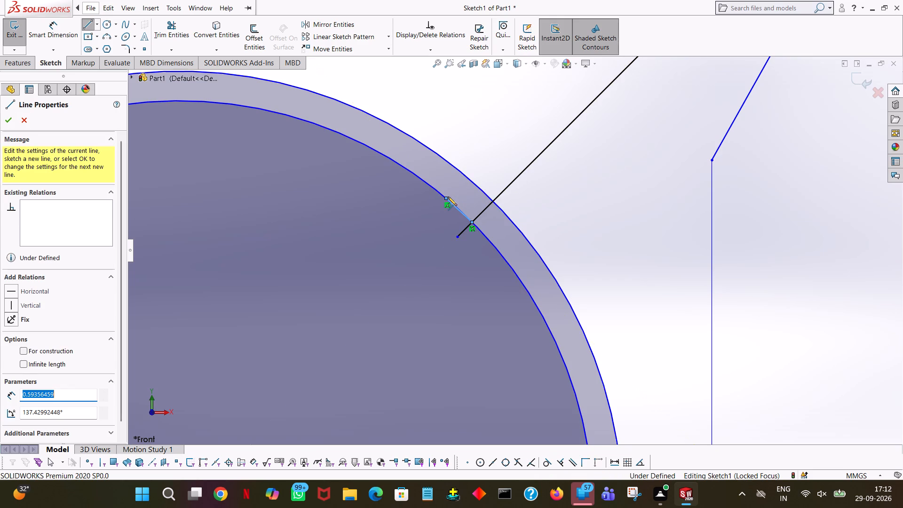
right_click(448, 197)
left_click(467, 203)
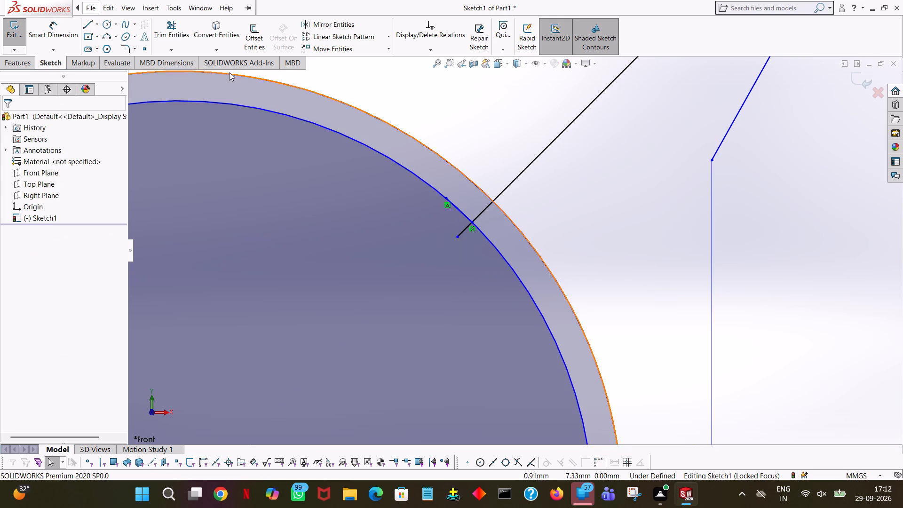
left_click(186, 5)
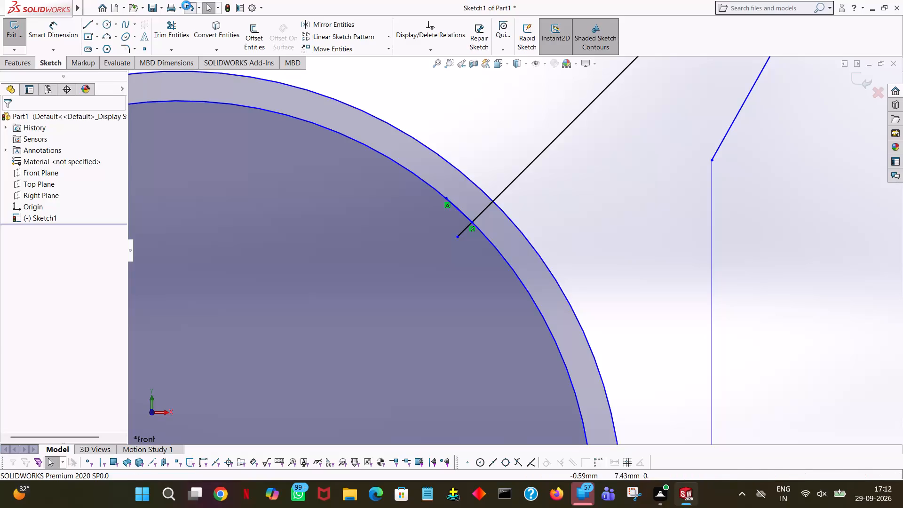
Sketch a line about 2.17 mm long perpendicular to the diagonal, running up and left from its intersection with the inner central circle.
left_click(83, 28)
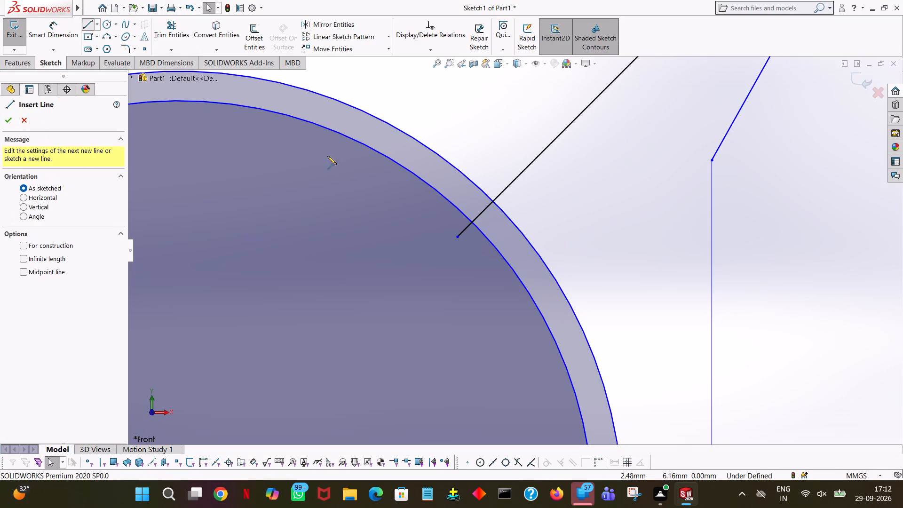
left_click(473, 222)
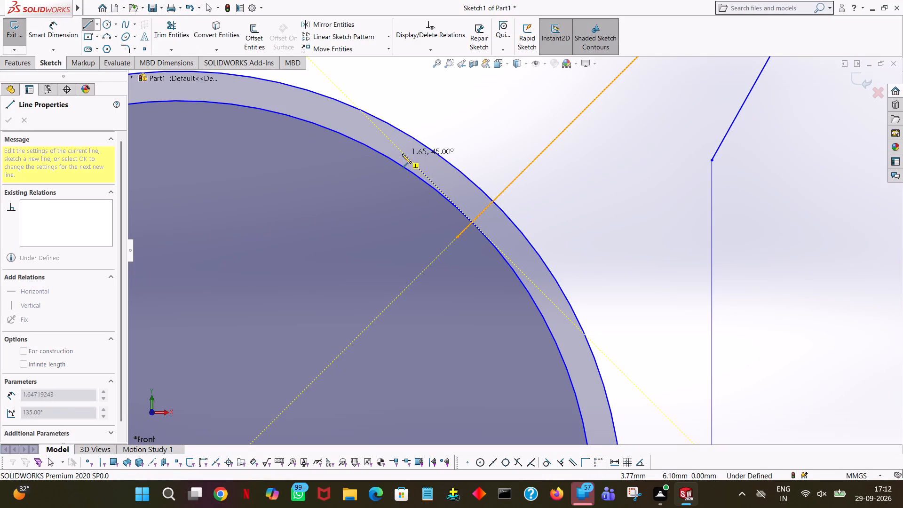
left_click(381, 131)
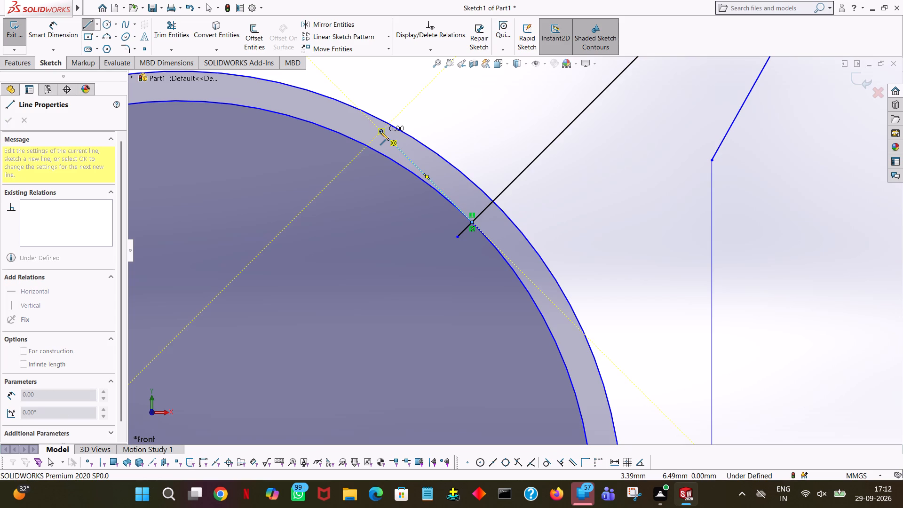
right_click(393, 132)
left_click(404, 136)
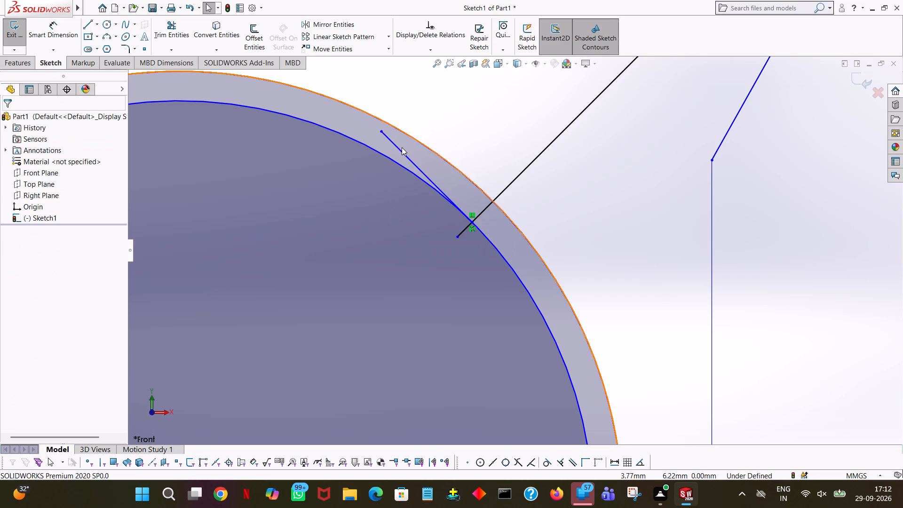
Set the length of the line perpendicular to the diagonal to 0.5 mm.
left_click(402, 154)
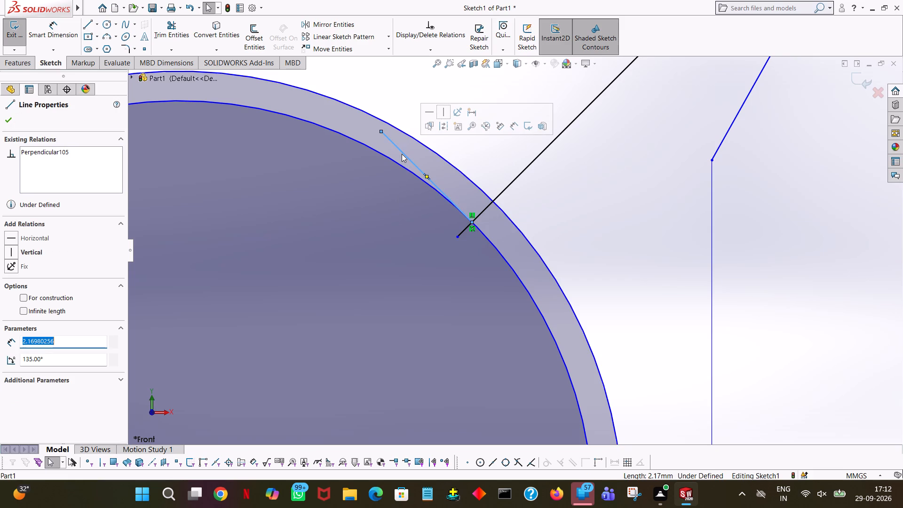
type("0.")
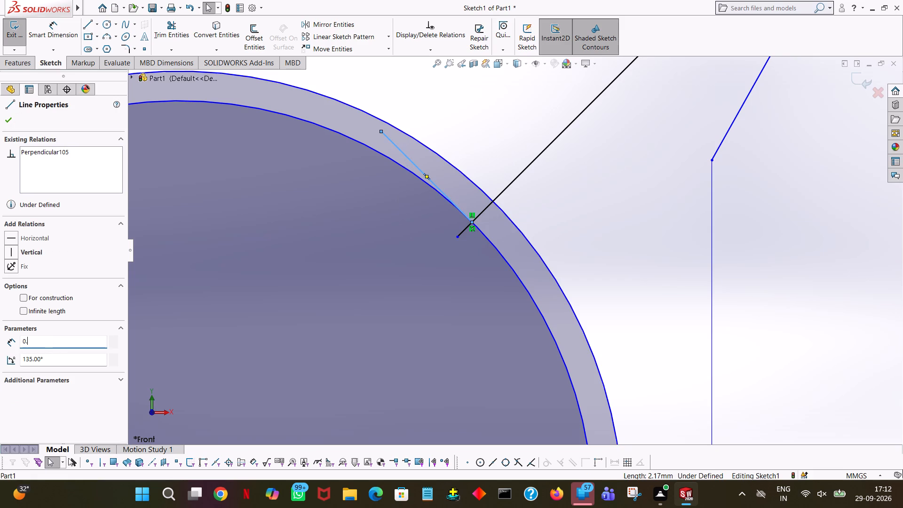
key("5")
key("Return")
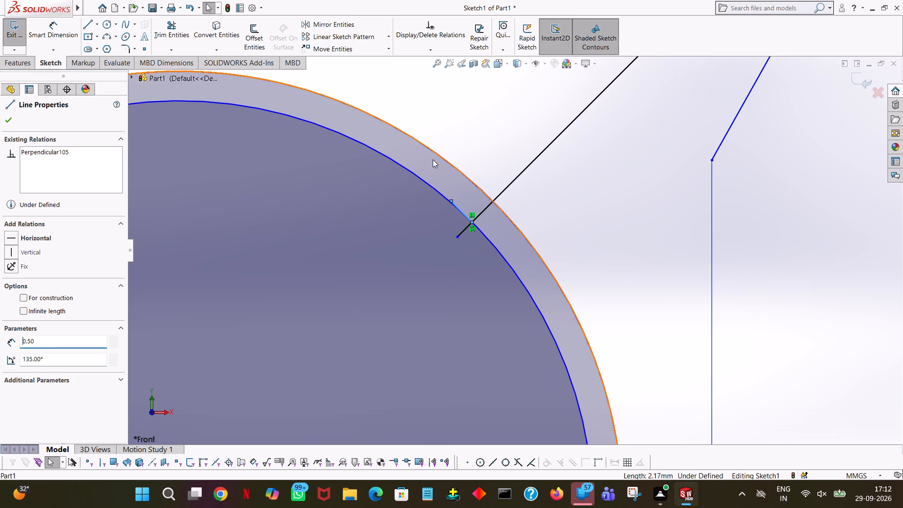
Sketch a 0.5 mm line from the same intersection, collinear with the perpendicular line and running down-right from the diagonal.
left_click(84, 28)
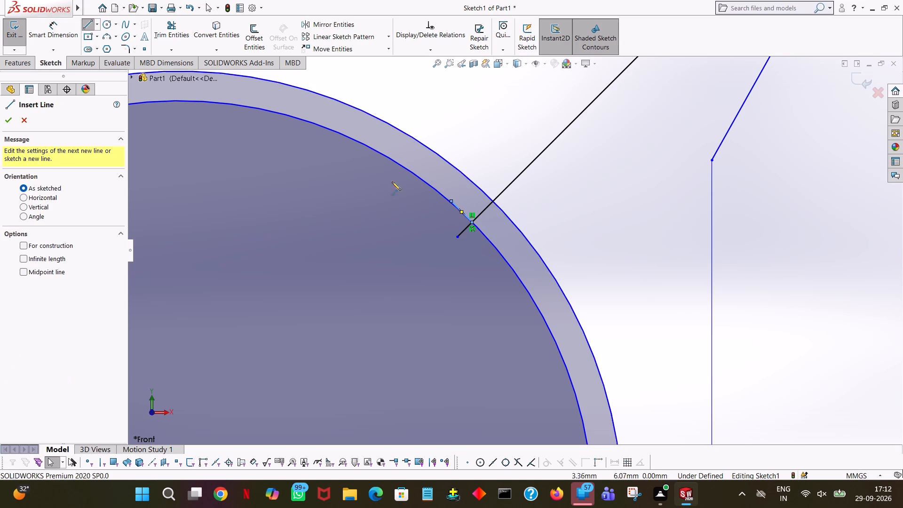
left_click(471, 222)
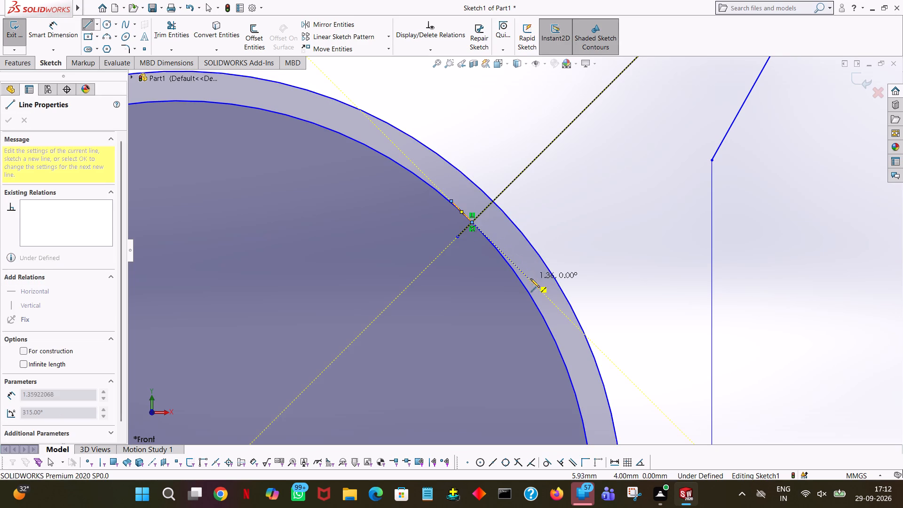
left_click(533, 285)
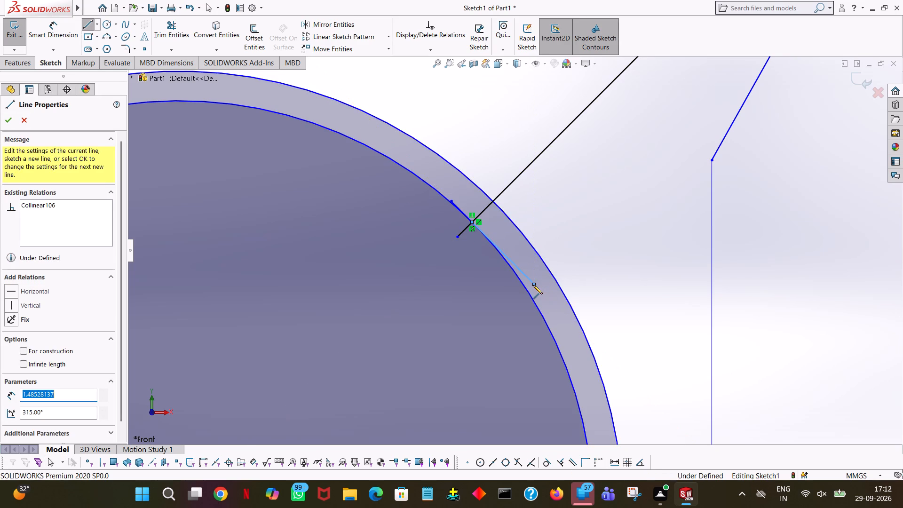
type("0.5")
key("Return")
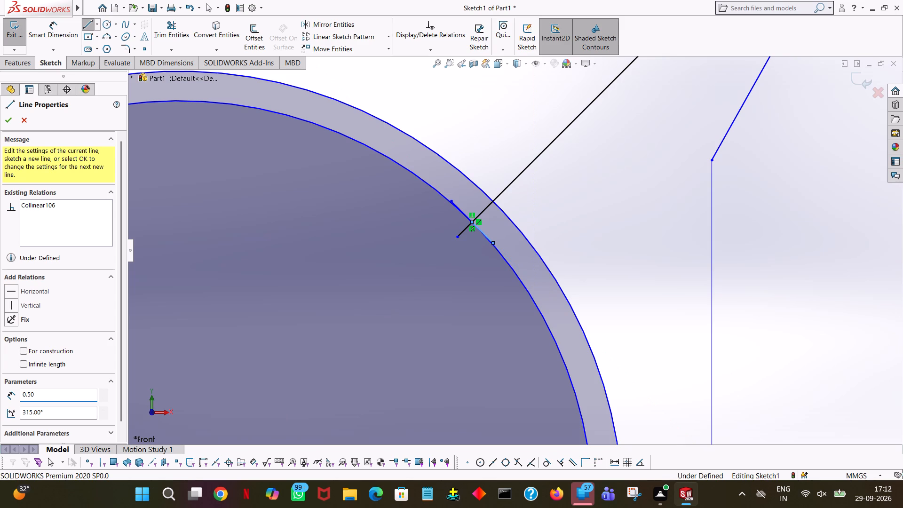
right_click(533, 285)
left_click(569, 294)
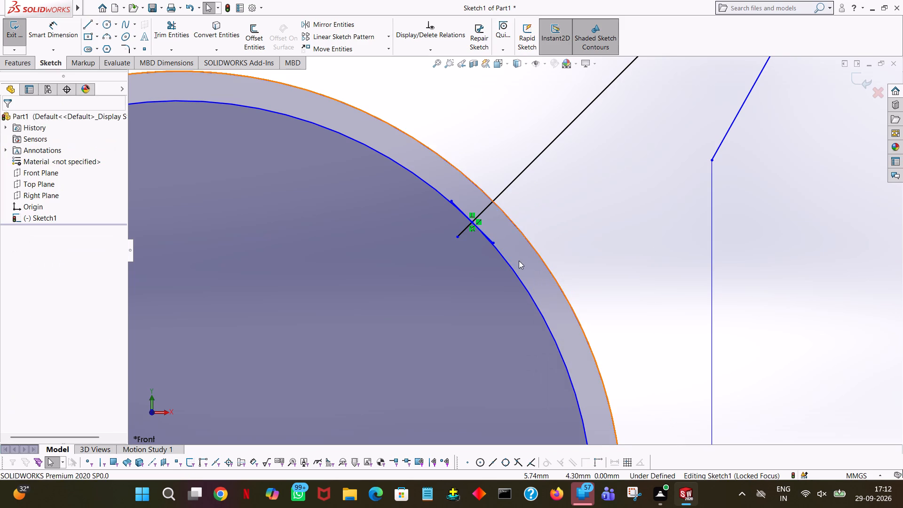
Sketch a 45° line about 0.48 mm long from the lower end of the 0.5 mm lines to the outer central circle.
scroll(519, 261, "down", 4, "ctrl")
scroll(444, 212, "down", 3, "ctrl")
scroll(277, 36, "down", 3, "ctrl")
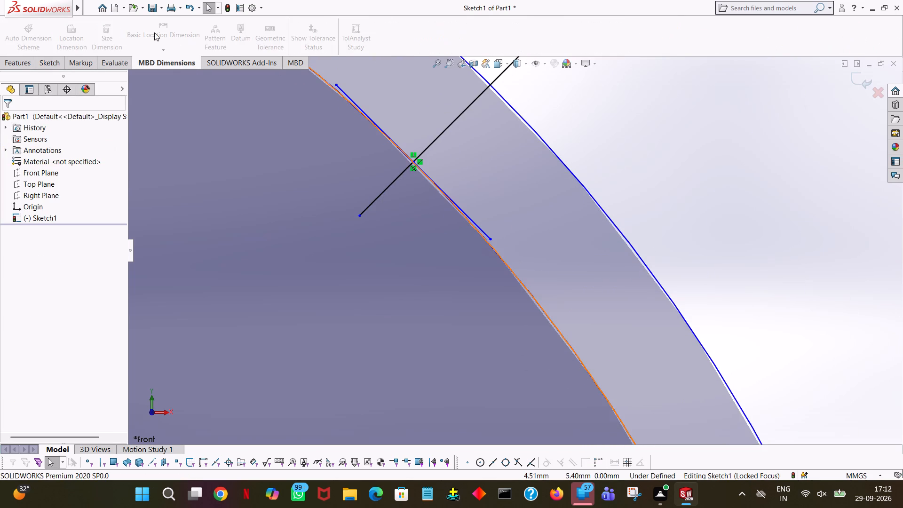
left_click(51, 64)
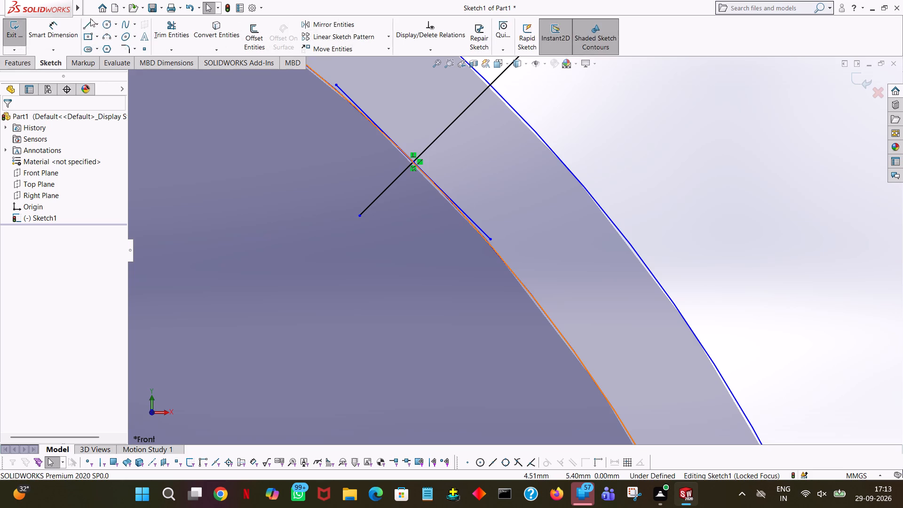
left_click(84, 22)
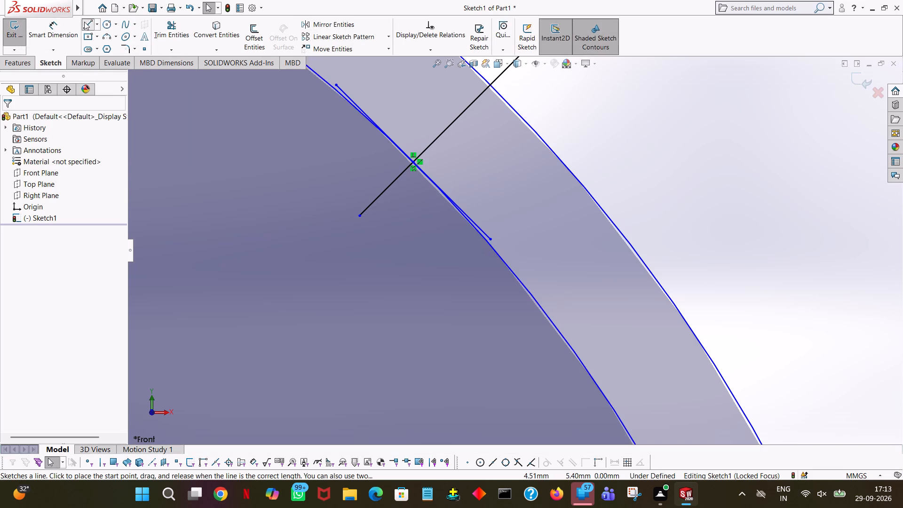
left_click(492, 240)
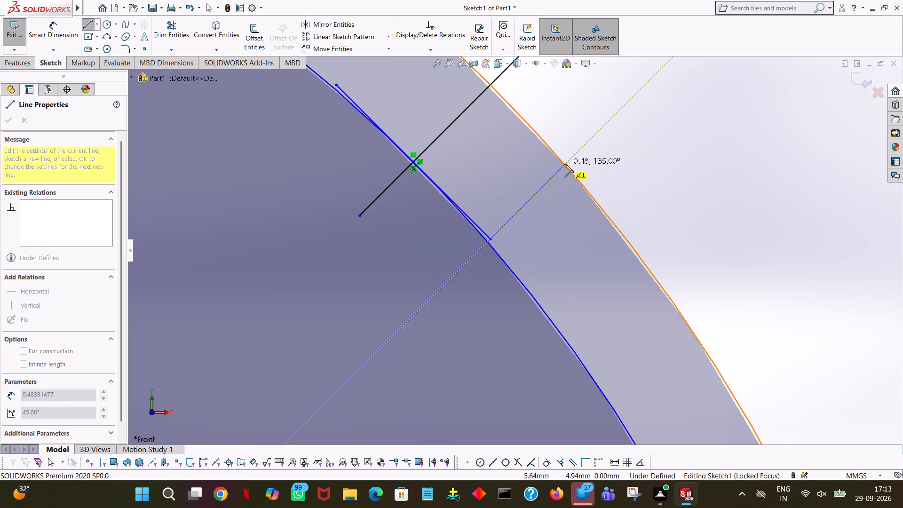
left_click(564, 164)
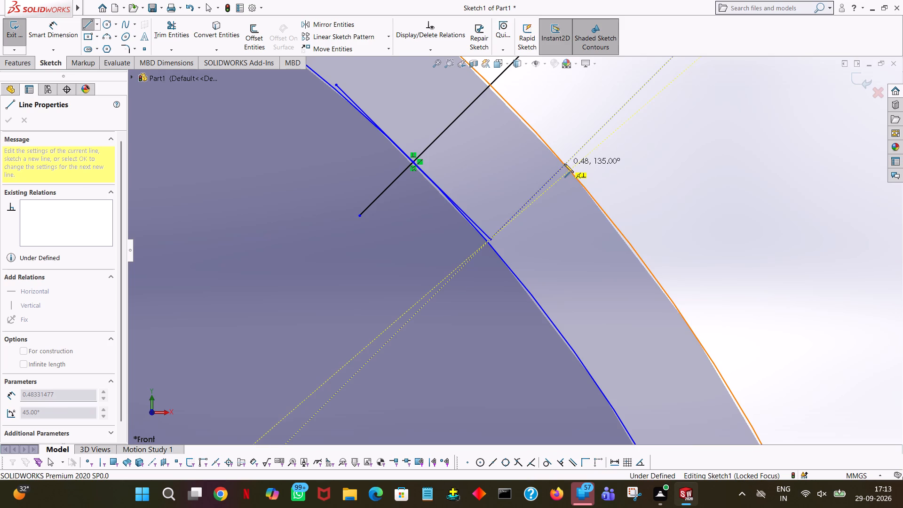
right_click(564, 164)
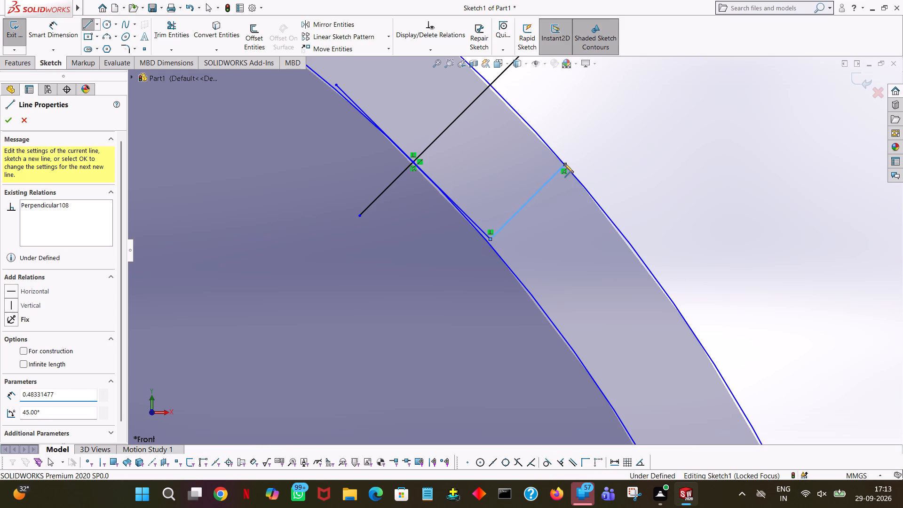
left_click(595, 175)
Sketch a matching 45° line about 0.48 mm long from the upper end of the 0.5 mm lines to the outer central circle.
scroll(595, 175, "down", 1, "ctrl")
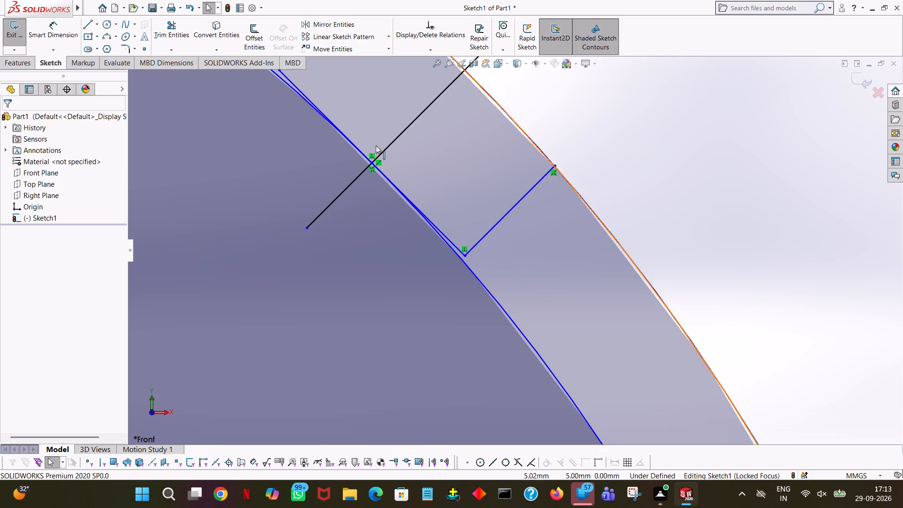
scroll(376, 145, "down", 2, "ctrl")
scroll(363, 138, "up", 5, "ctrl")
scroll(434, 152, "down", 3, "ctrl")
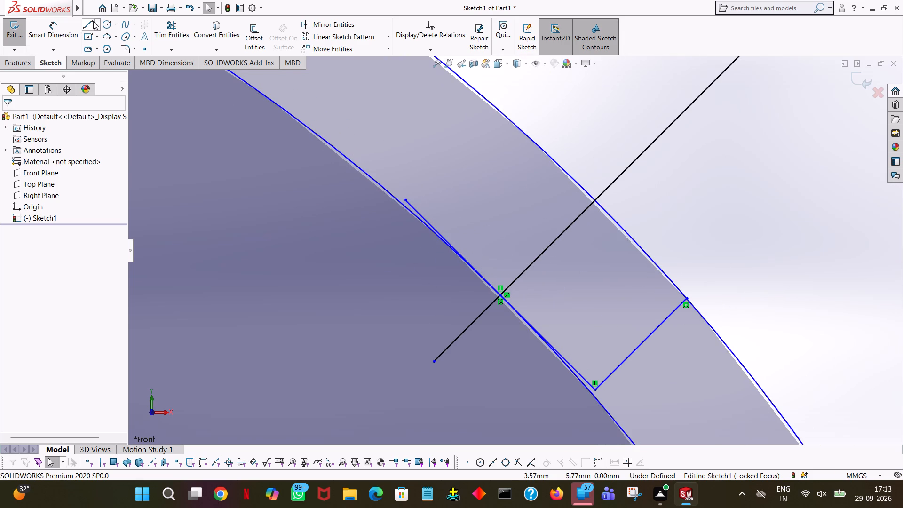
left_click(87, 23, "ctrl")
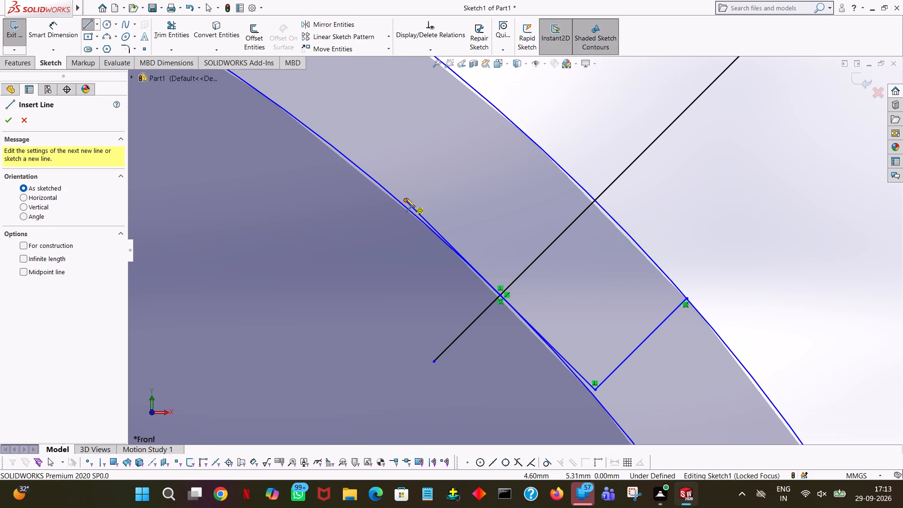
left_click(404, 199)
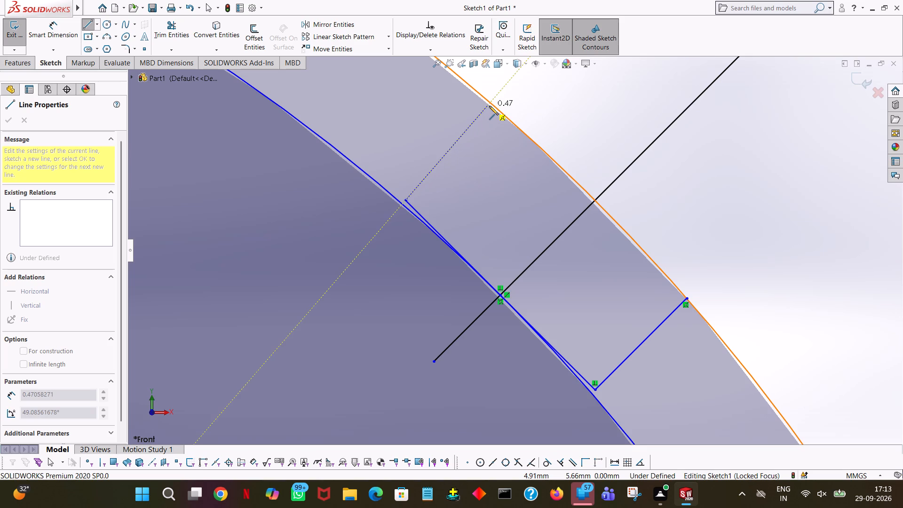
scroll(491, 104, "down", 4, "ctrl")
scroll(491, 104, "up", 6, "ctrl")
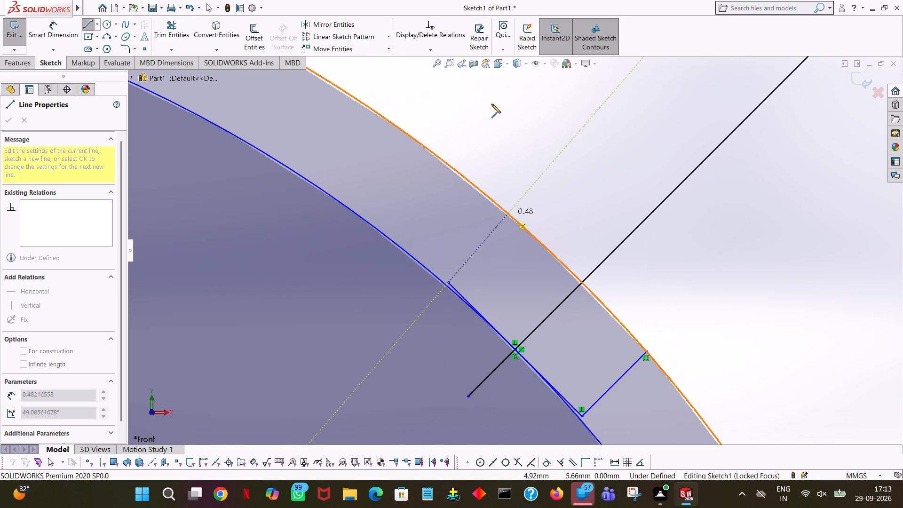
scroll(491, 104, "up", 3, "ctrl")
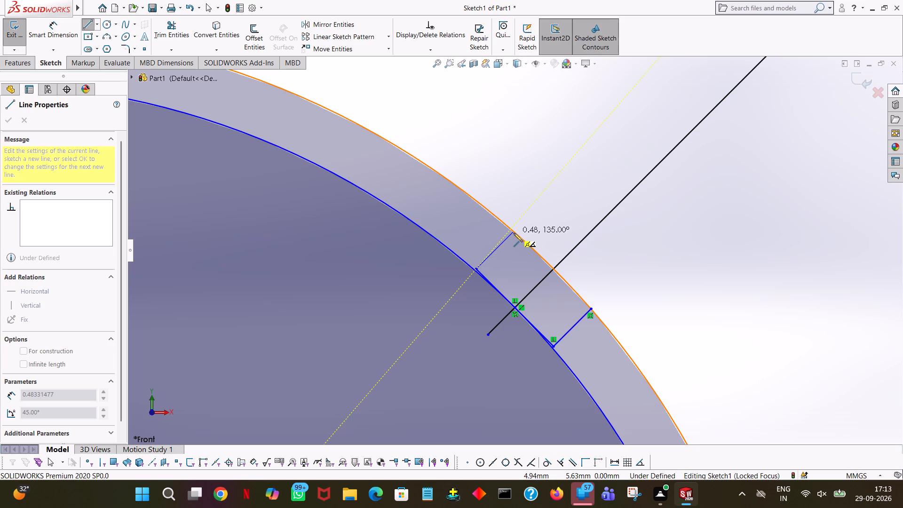
left_click(514, 233)
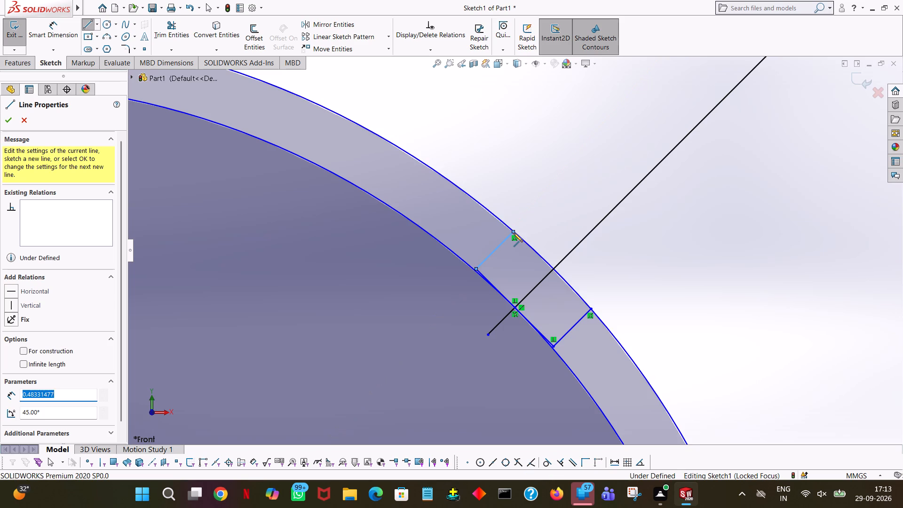
right_click(514, 233)
left_click(541, 239)
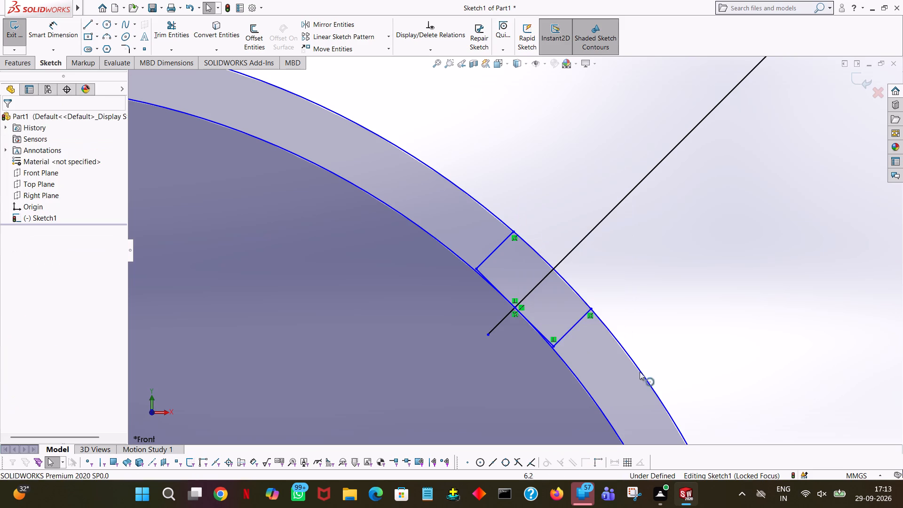
Trim away the 0.5 mm perpendicular line on the upper side of the diagonal with Trim to closest.
left_click(164, 32)
scroll(487, 289, "down", 5, "ctrl")
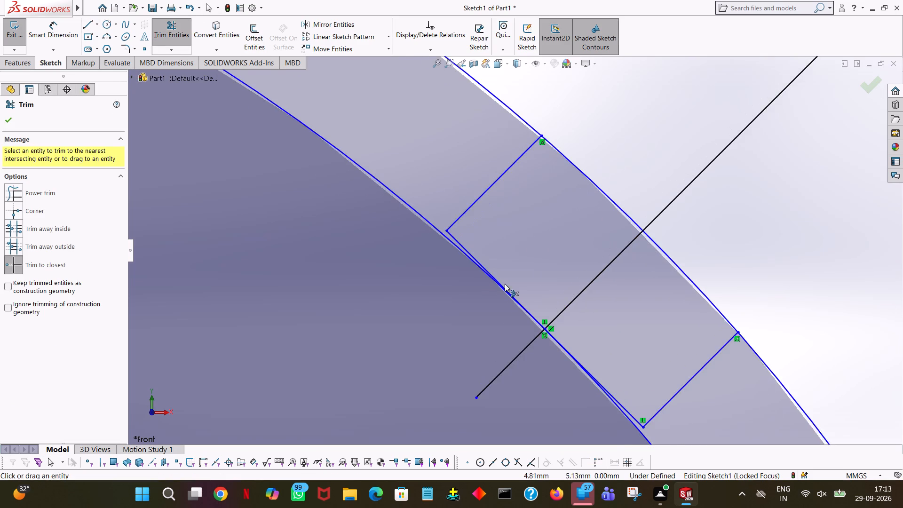
scroll(474, 260, "down", 8, "ctrl")
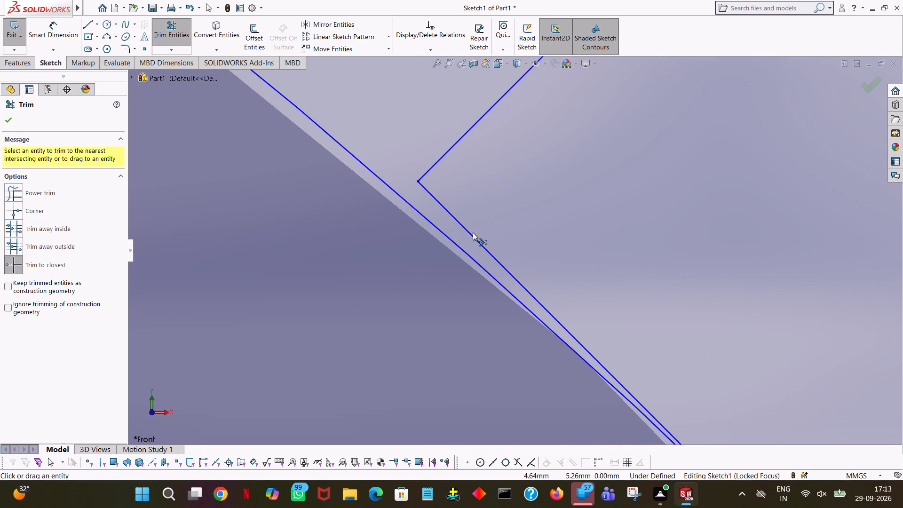
left_click(472, 236, "ctrl")
Trim away the remaining 0.5 mm perpendicular line on the lower side of the diagonal.
scroll(626, 293, "down", 2, "ctrl")
scroll(695, 335, "up", 5, "ctrl")
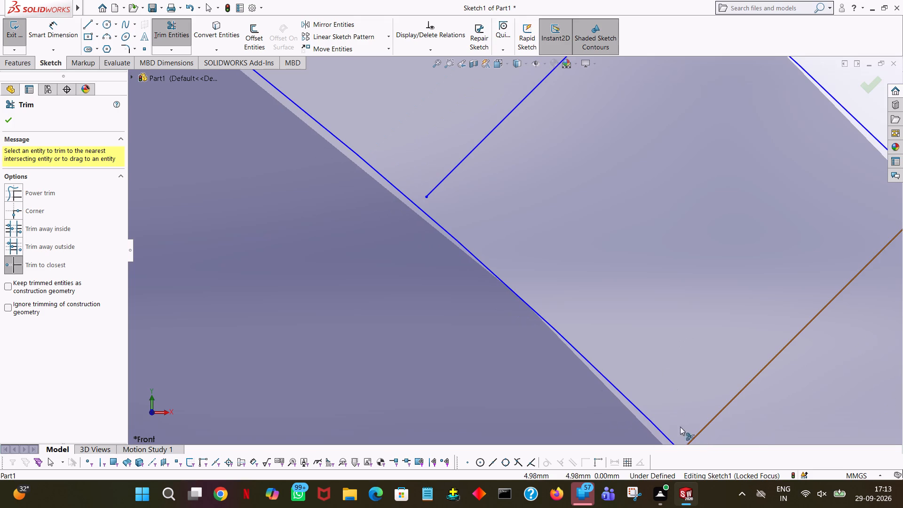
scroll(650, 416, "right", 3)
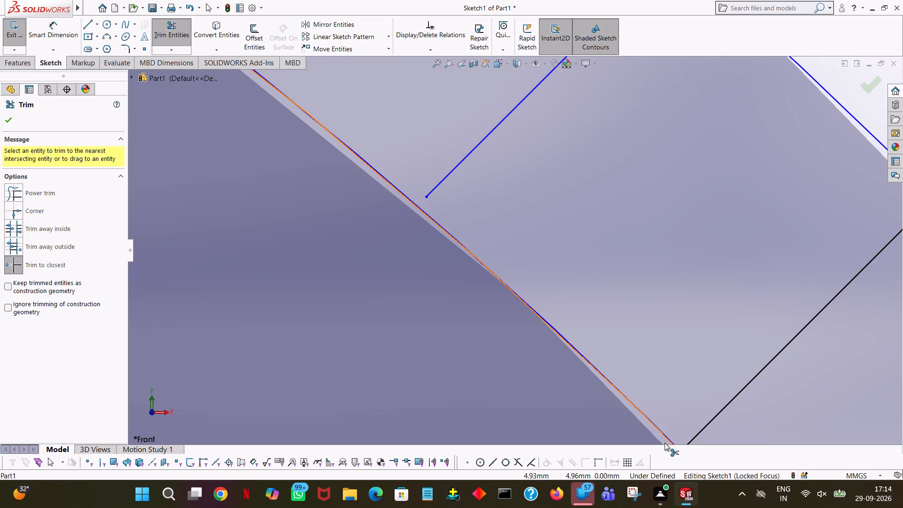
scroll(665, 443, "right", 1)
scroll(665, 440, "left", 1)
scroll(675, 421, "down", 4, "ctrl")
scroll(700, 419, "up", 5, "ctrl")
scroll(593, 368, "down", 2, "ctrl")
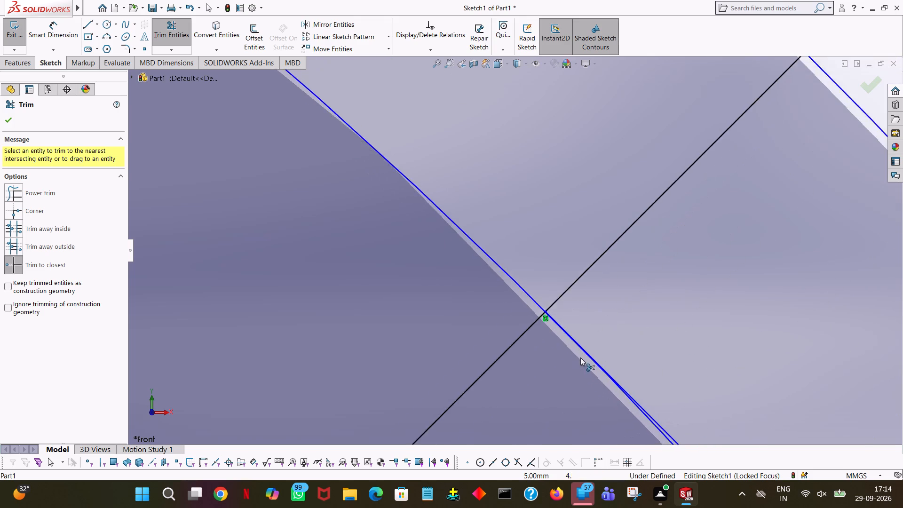
scroll(580, 357, "down", 4, "ctrl")
scroll(520, 298, "left", 3)
scroll(507, 264, "down", 3, "ctrl")
scroll(516, 225, "up", 8, "ctrl")
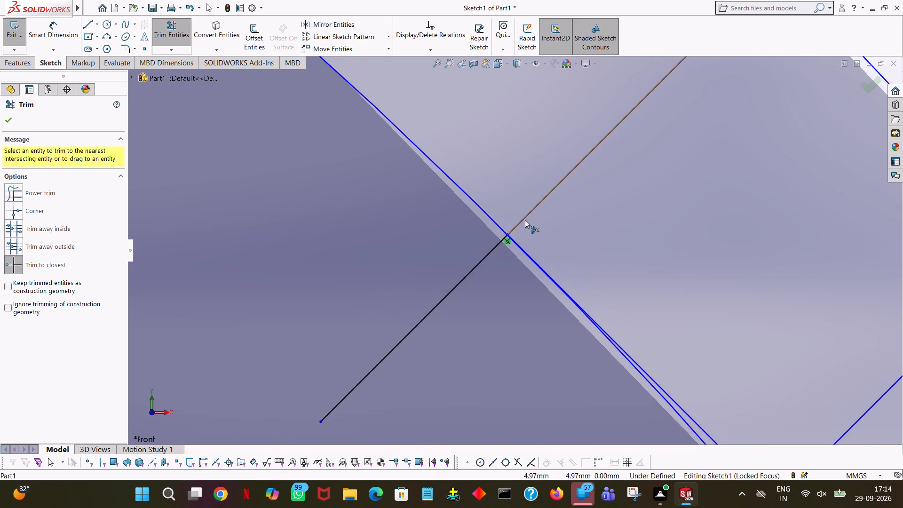
scroll(526, 219, "up", 3, "ctrl")
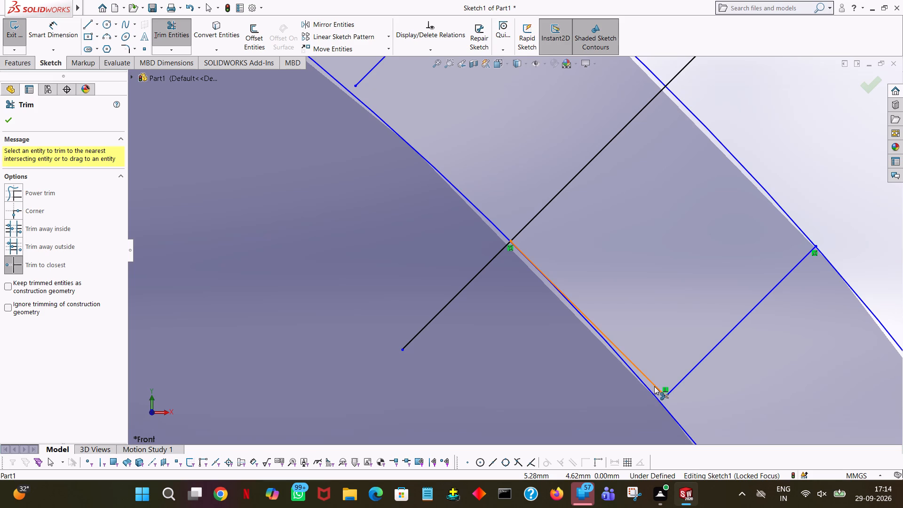
left_click(654, 386)
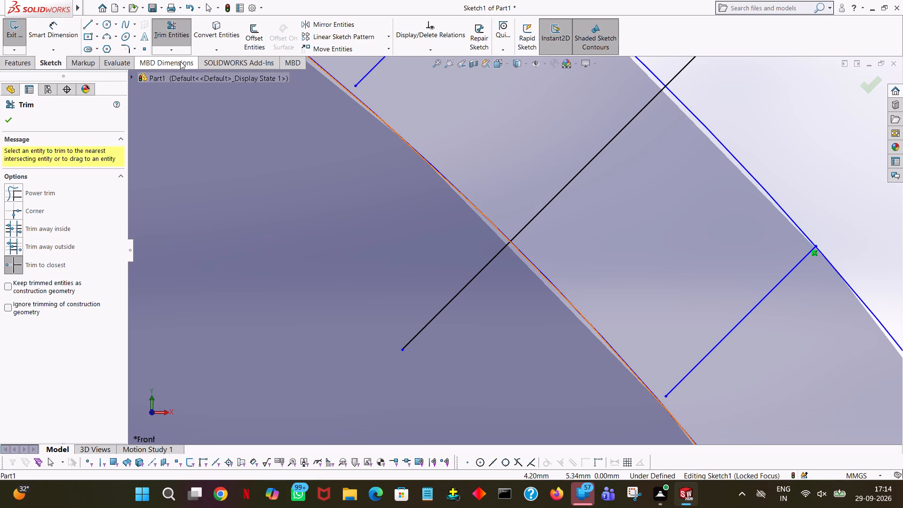
Extend both short 45° lines flanking the diagonal to the inner central circle.
left_click(176, 52)
left_click(178, 69)
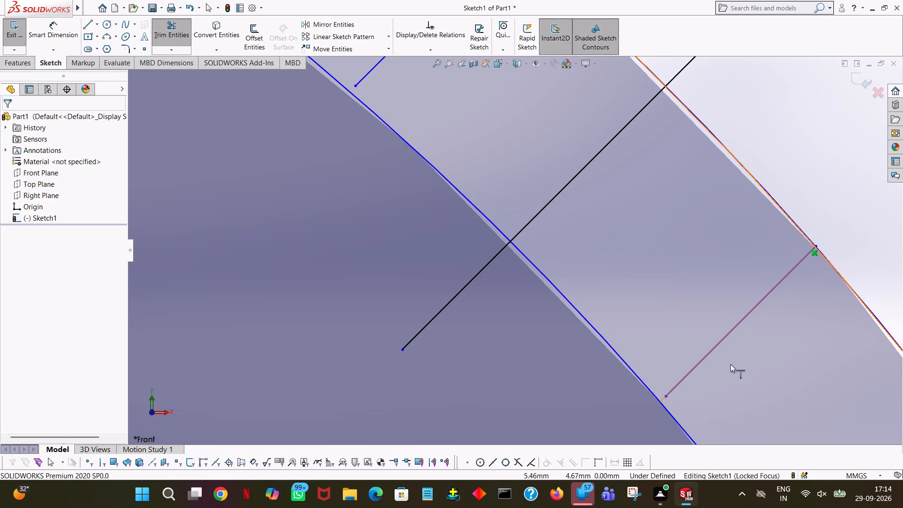
left_click(711, 349)
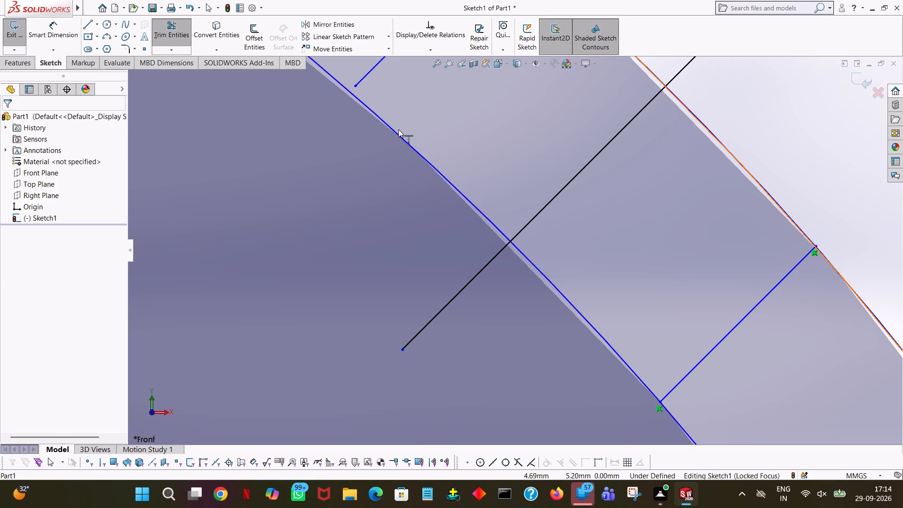
left_click(370, 65)
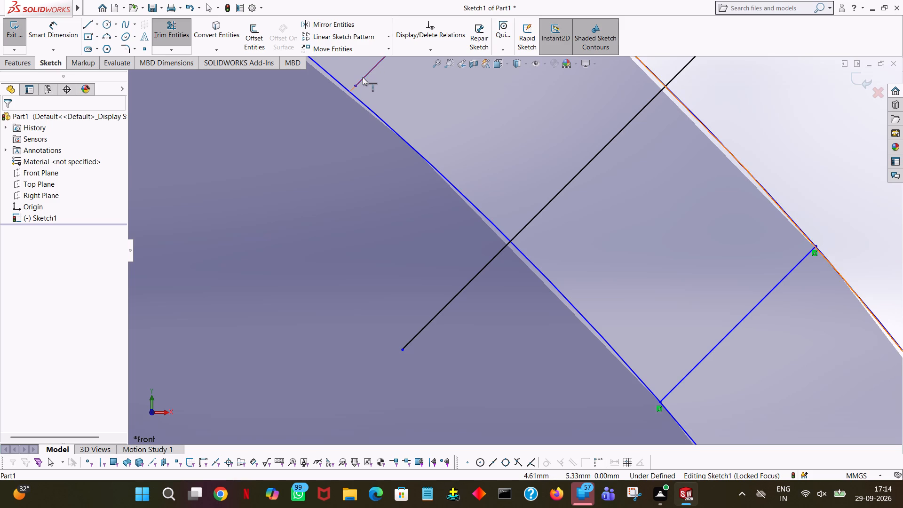
left_click(363, 77)
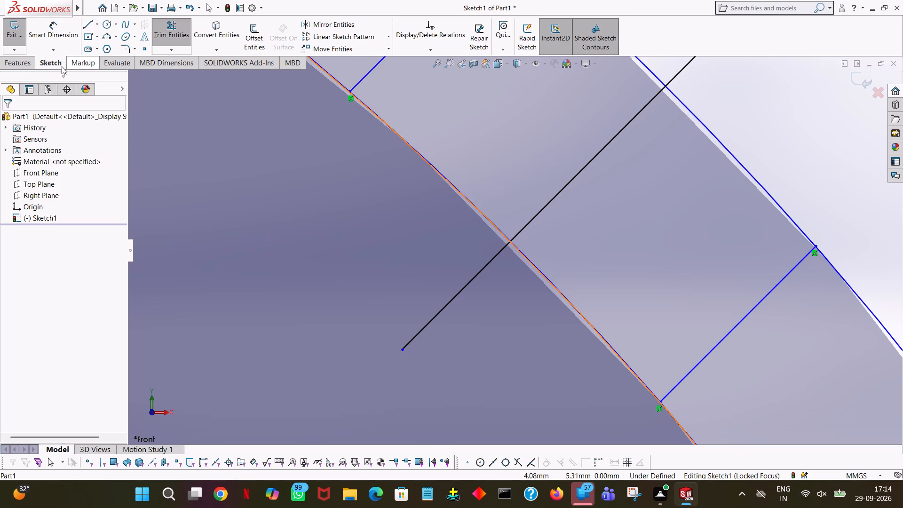
Trim away the upper-right diagonal line inside the bore, between the two central circles, and outside the ring with Trim to closest.
left_click(160, 32)
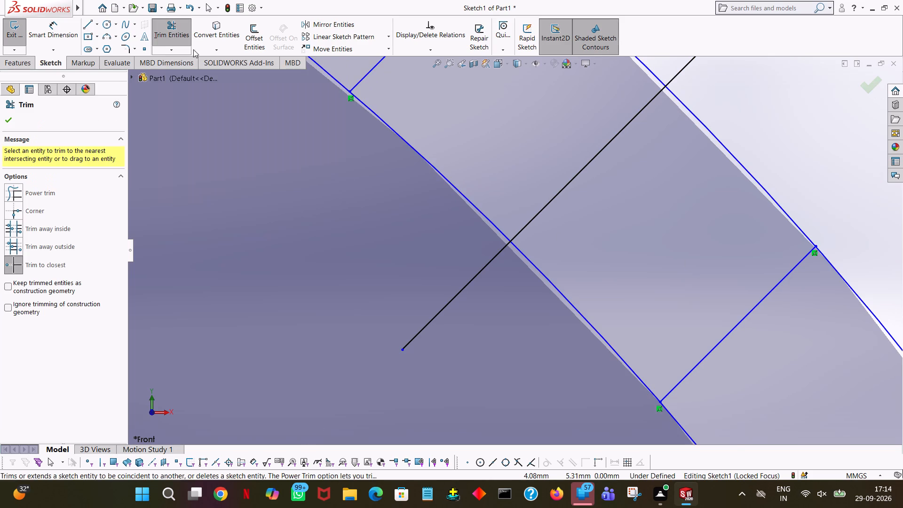
left_click(797, 110)
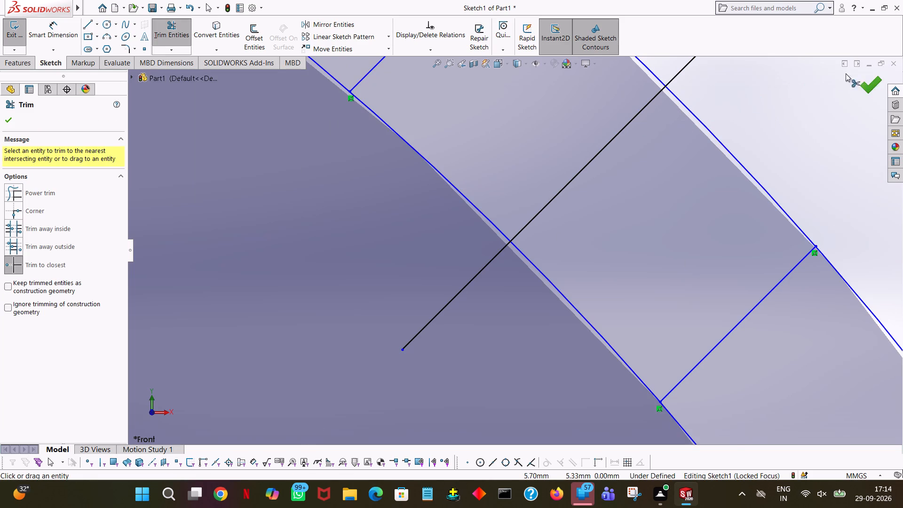
left_click(862, 79)
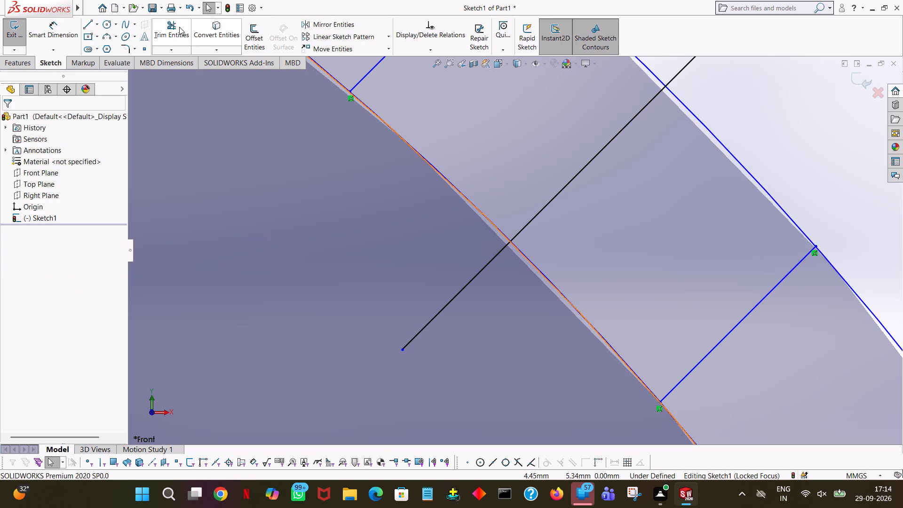
left_click(179, 27)
left_click(483, 277)
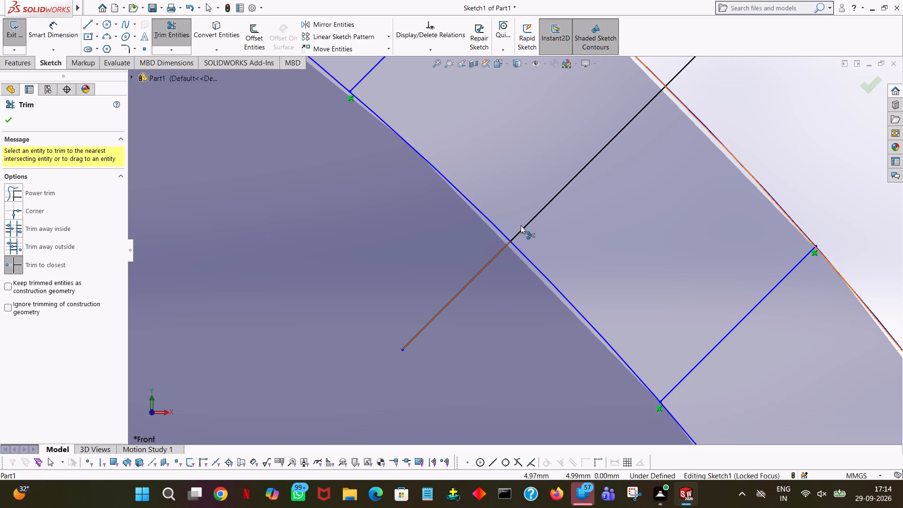
left_click(483, 265)
left_click(484, 268)
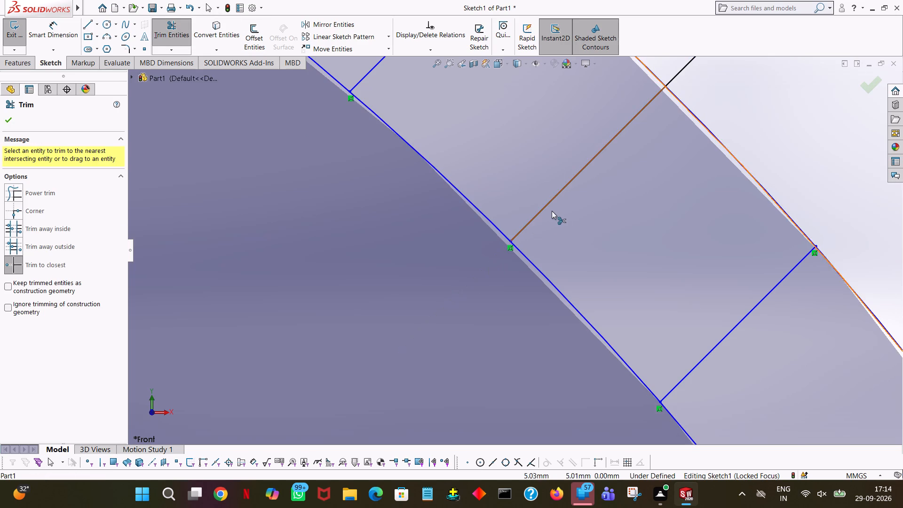
left_click(556, 198)
left_click(679, 70)
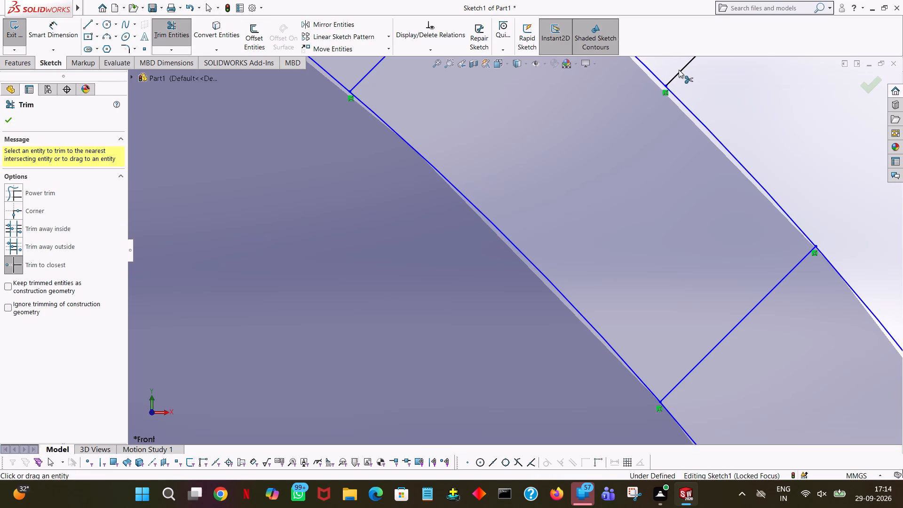
left_click(679, 73)
Sketch a line about 18.25 mm long from the centre of the profile's upper-left corner circle to the origin.
scroll(683, 77, "down", 3, "ctrl")
scroll(692, 114, "up", 4, "ctrl")
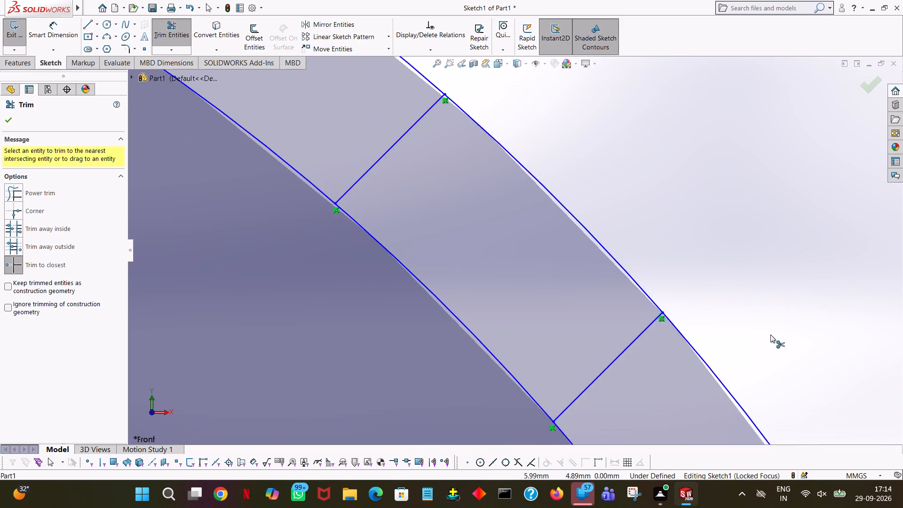
scroll(770, 334, "up", 3, "ctrl")
scroll(640, 424, "up", 6, "ctrl")
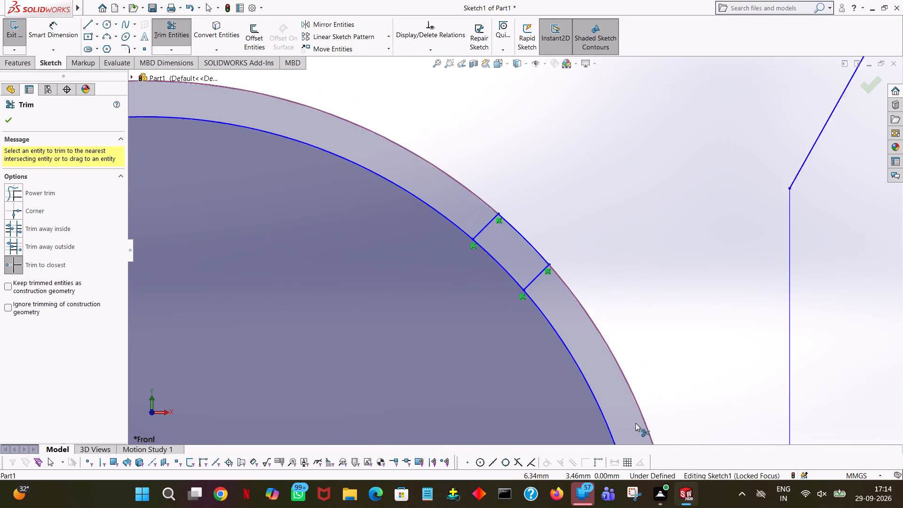
scroll(635, 423, "up", 4, "ctrl")
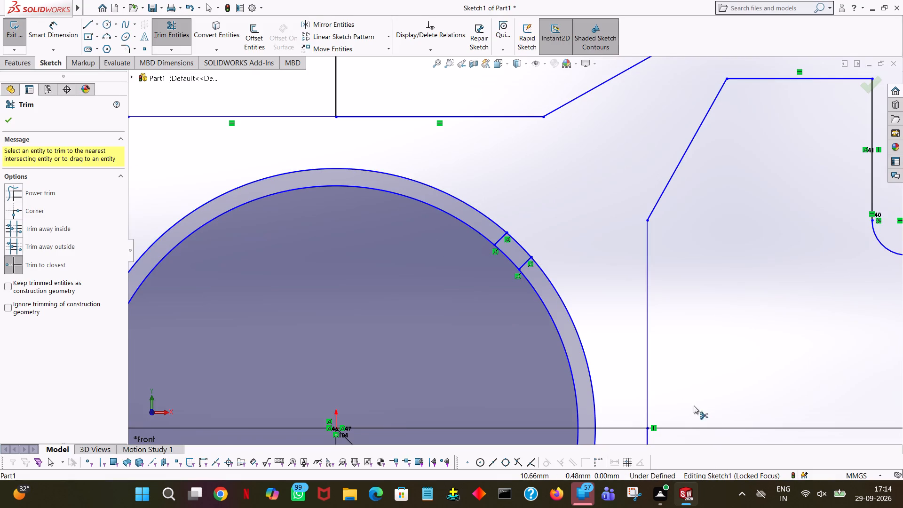
scroll(766, 462, "up", 2, "ctrl")
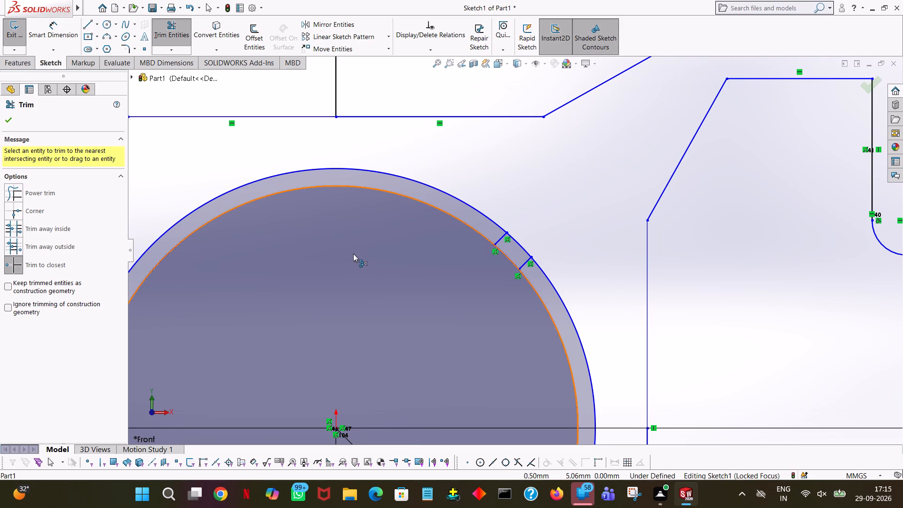
scroll(353, 254, "down", 3, "ctrl")
scroll(353, 254, "up", 6, "ctrl")
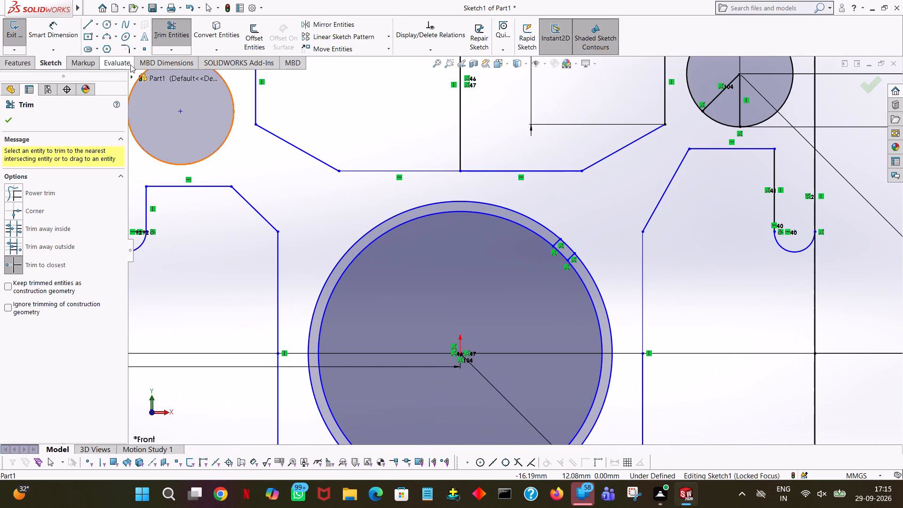
left_click(85, 22)
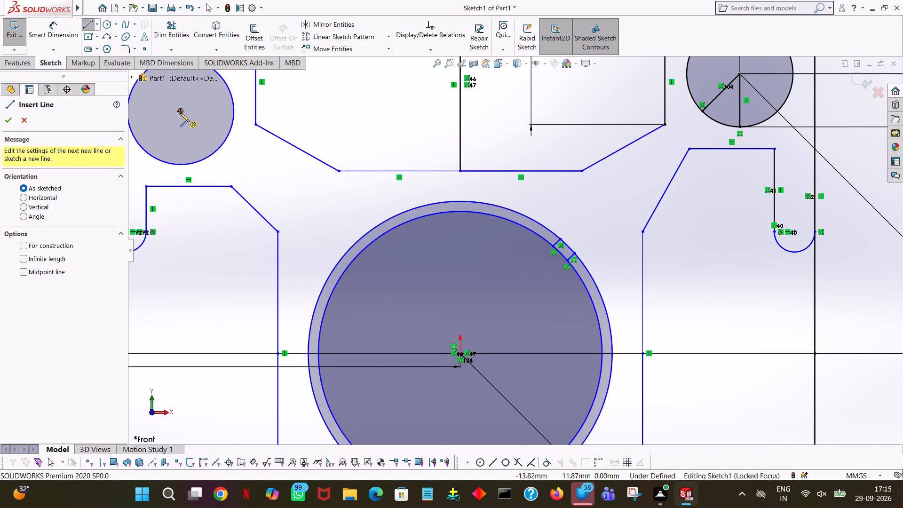
left_click(179, 111)
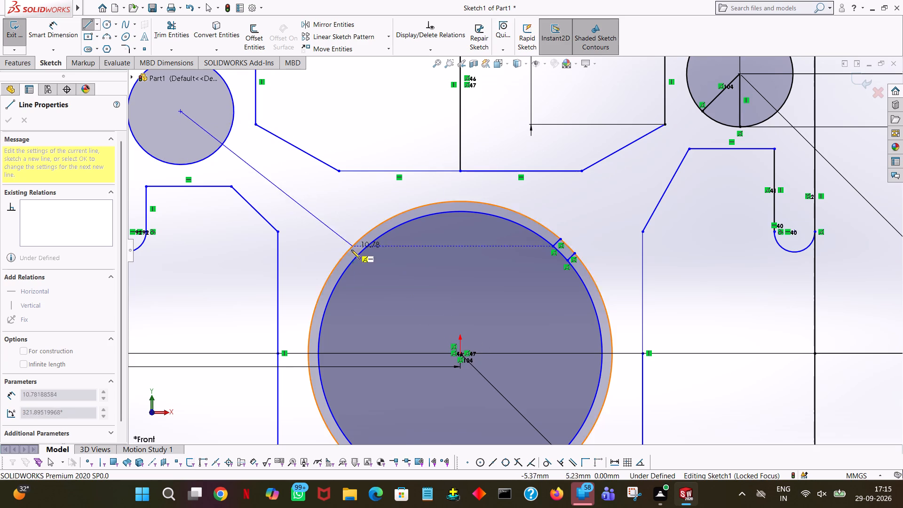
left_click(459, 354)
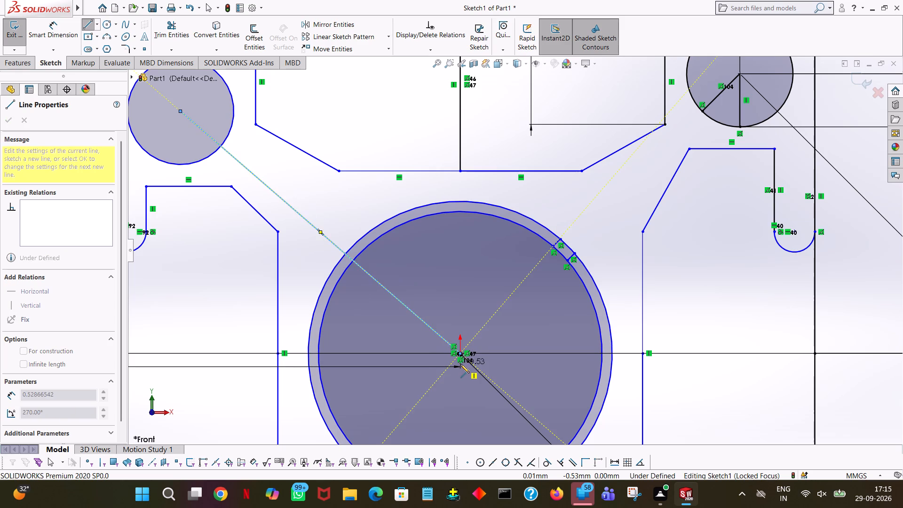
Continue the line from the origin to the centre of the lower-right corner circle, about 19.52 mm long at 315°.
scroll(461, 364, "down", 4, "ctrl")
scroll(461, 364, "up", 8, "ctrl")
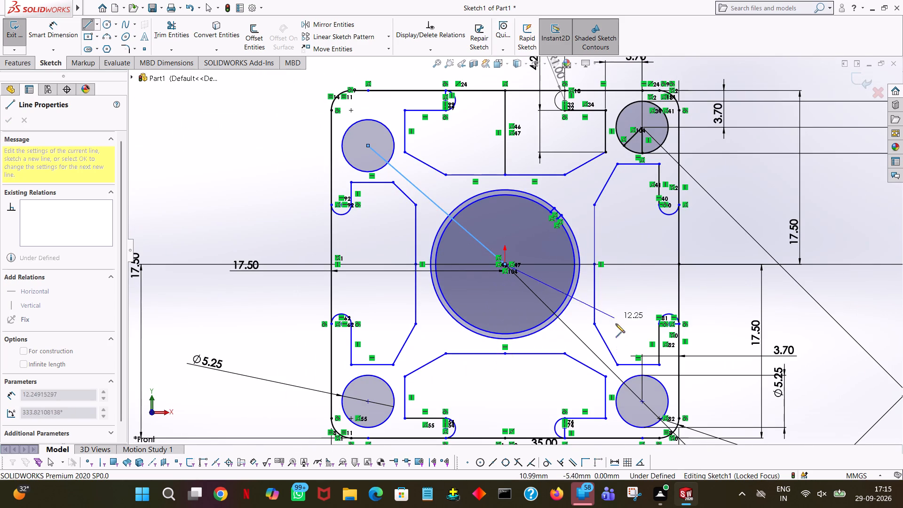
left_click(642, 402)
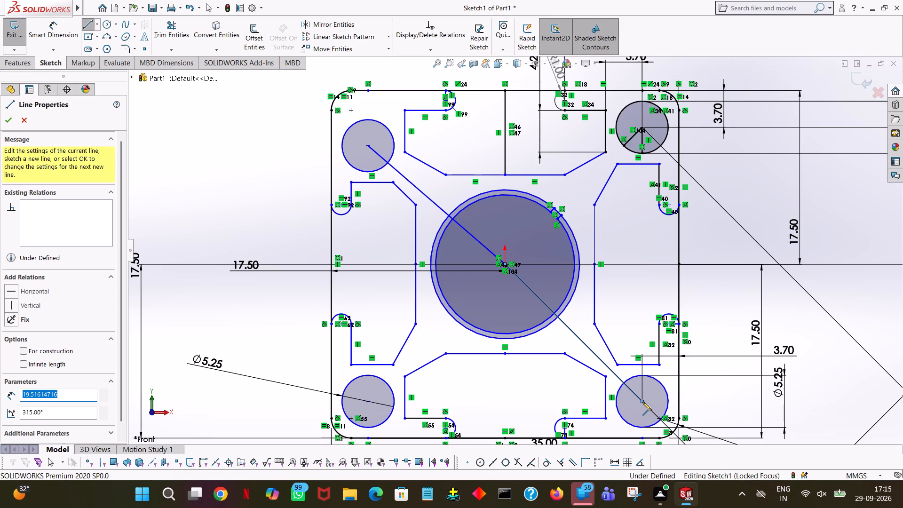
right_click(642, 402)
left_click(655, 393)
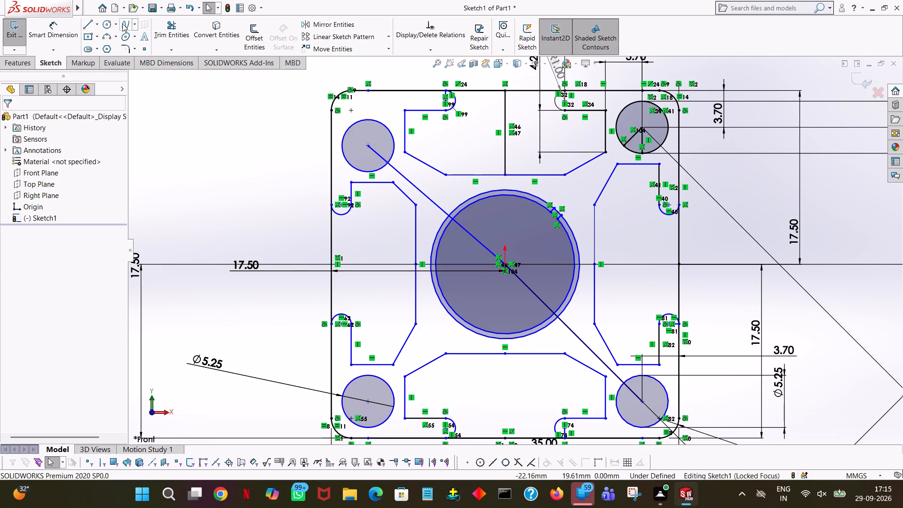
Sketch a line from the origin to the centre of the lower-left corner circle, about 19.52 mm long at 225°.
left_click(90, 23)
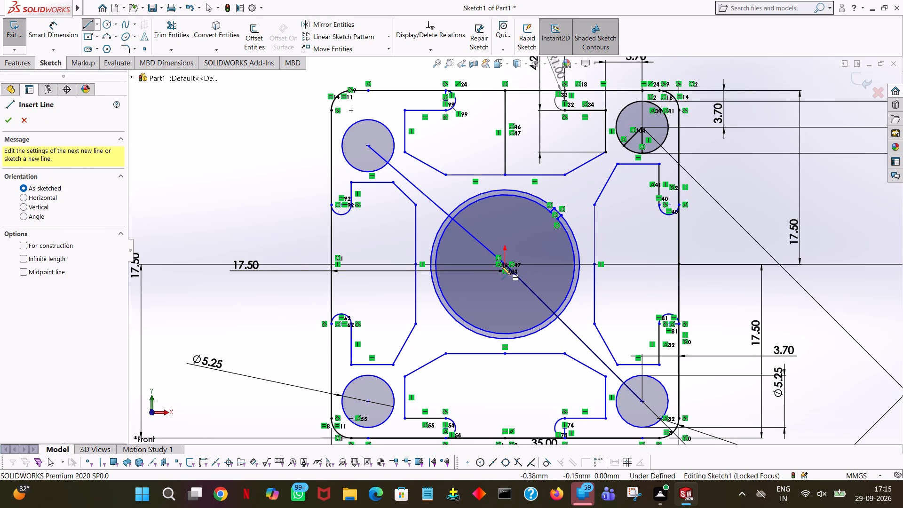
left_click(504, 264)
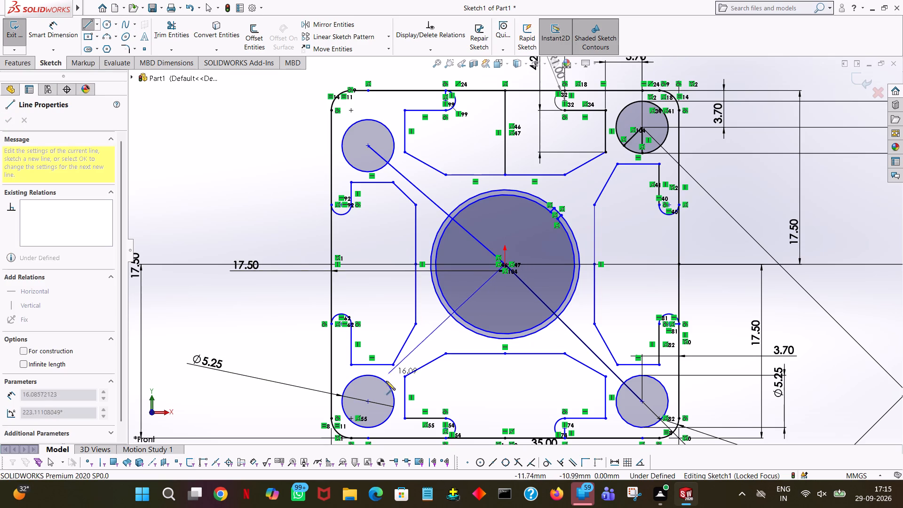
left_click(370, 401)
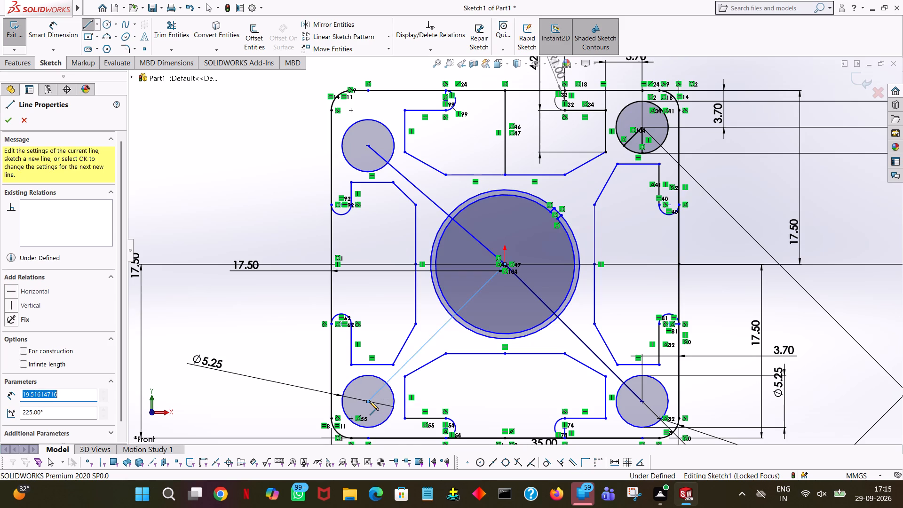
right_click(370, 401)
left_click(406, 395)
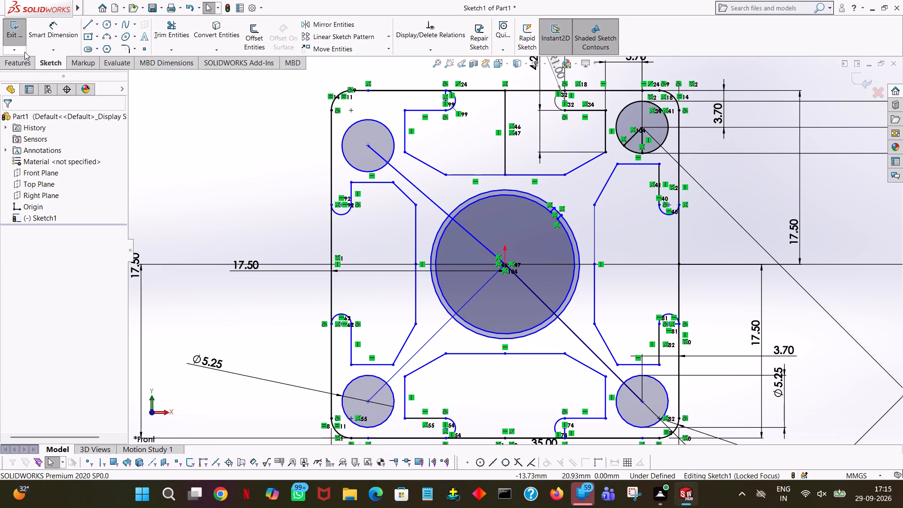
Sketch a 45° line about 0.41 mm long up from where the lower-right diagonal crosses the inner central circle.
left_click(90, 22)
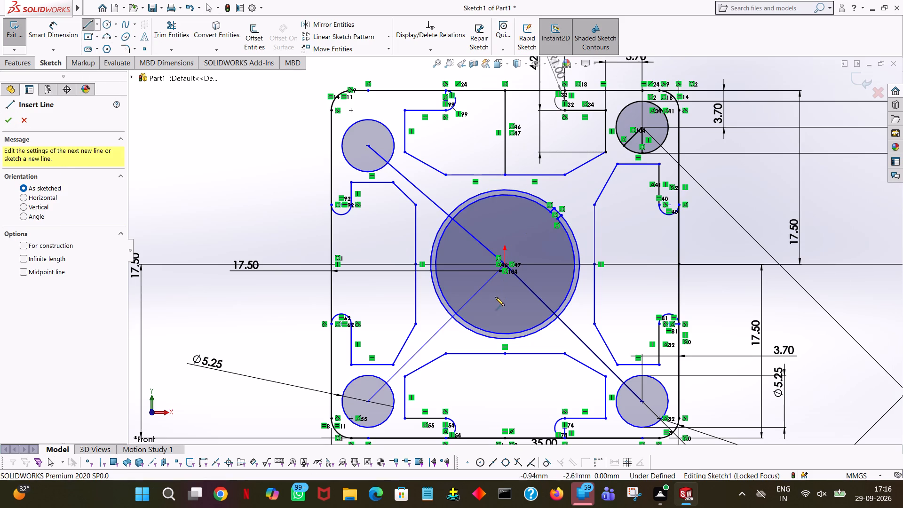
scroll(547, 335, "down", 5, "ctrl")
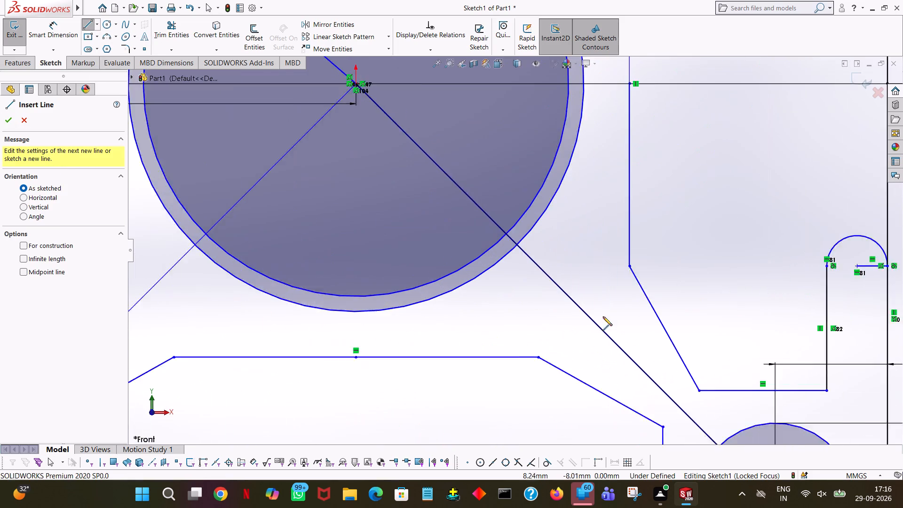
scroll(603, 317, "down", 2, "ctrl")
scroll(482, 211, "down", 6, "ctrl")
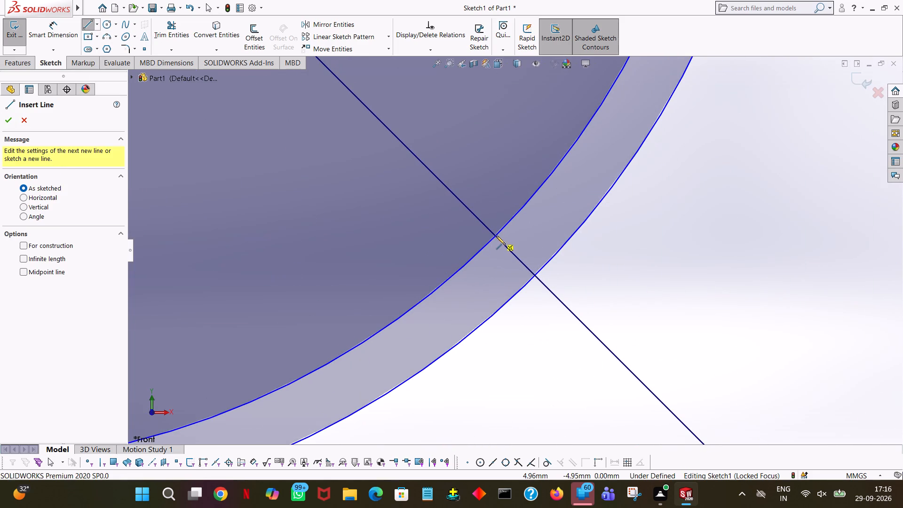
scroll(497, 235, "down", 7, "ctrl")
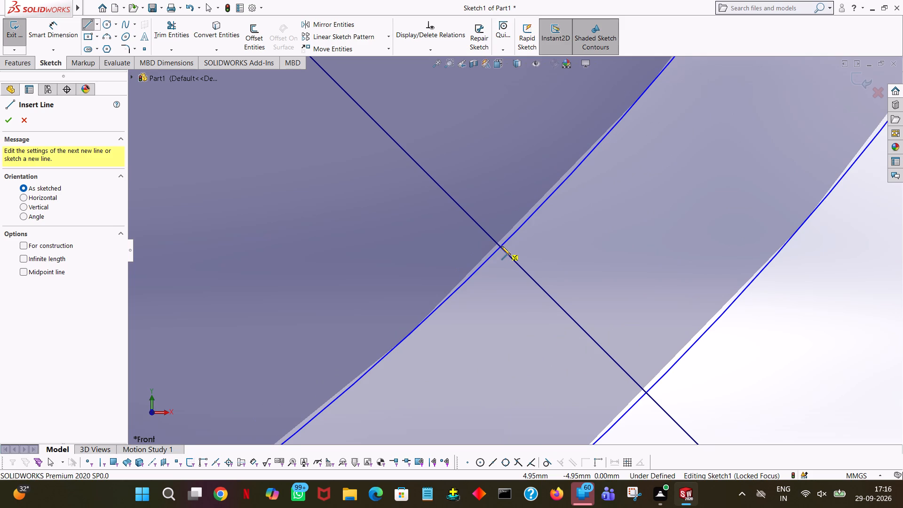
left_click(501, 247)
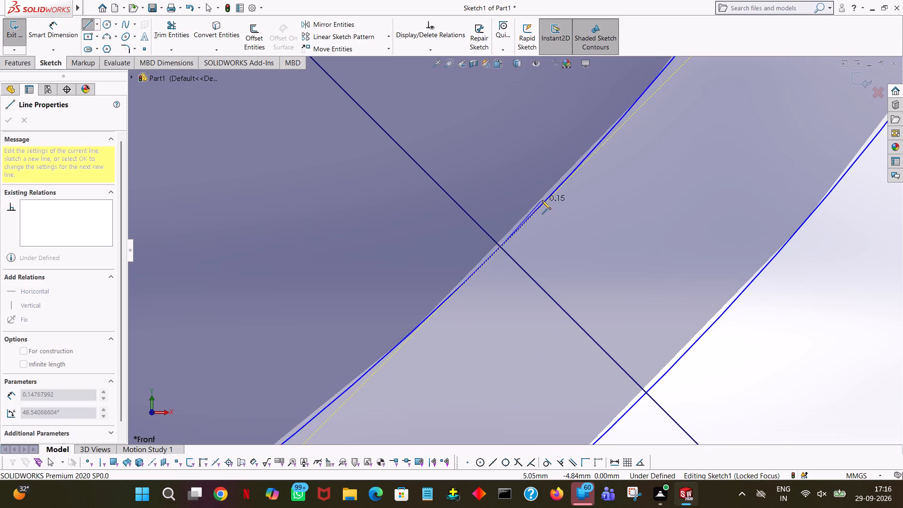
left_click(621, 127)
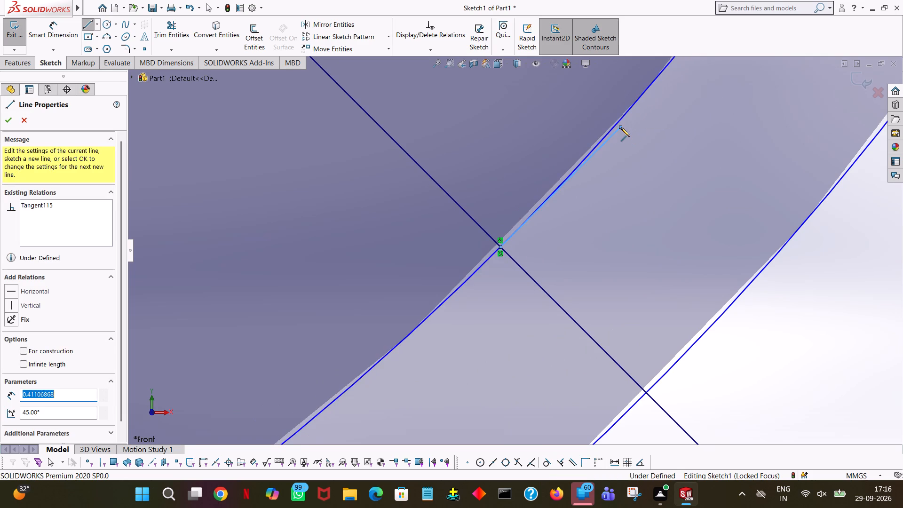
Set the length of the short 45° line at the lower-right diagonal to 0.5 mm.
type("0.")
key("5")
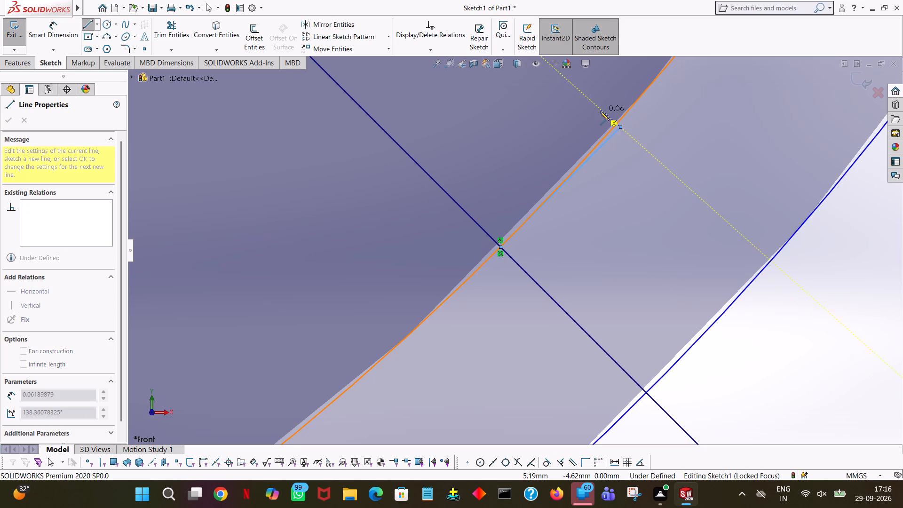
right_click(627, 145)
left_click(635, 154)
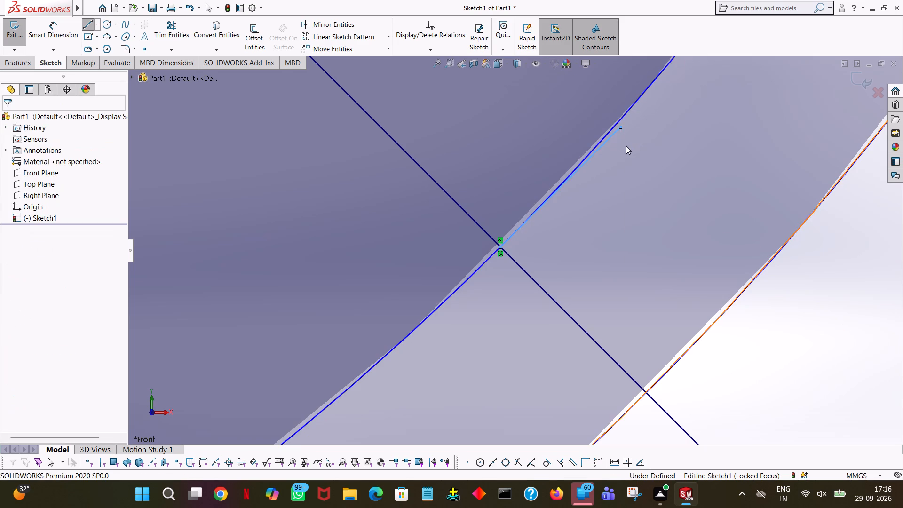
left_click(610, 137)
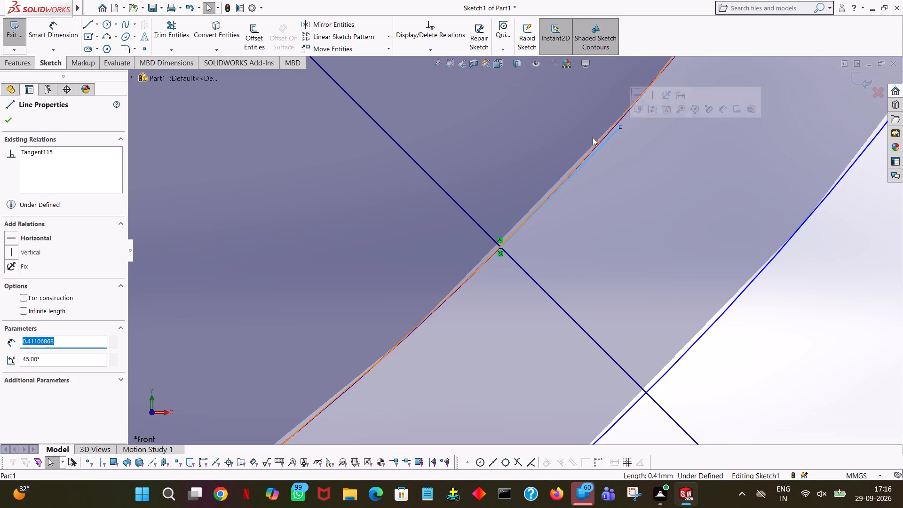
key("0")
key("period")
key("5")
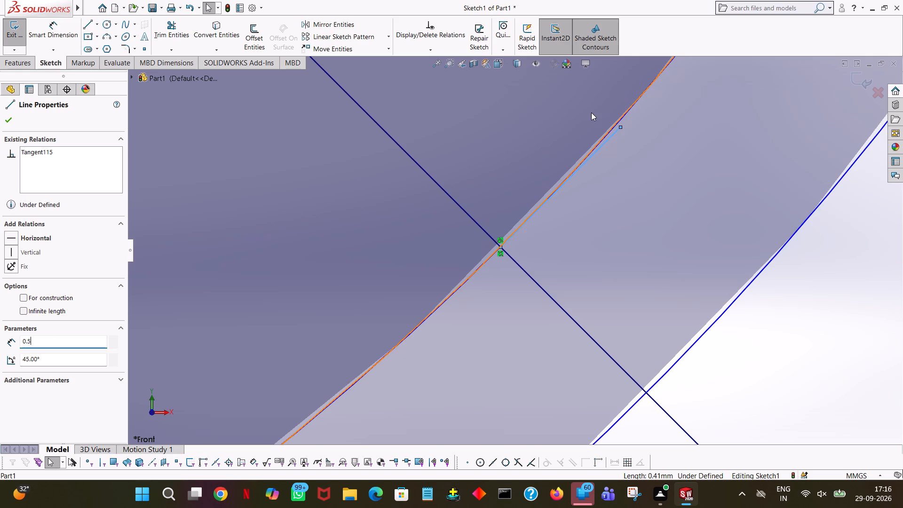
key("Return")
key("Return")
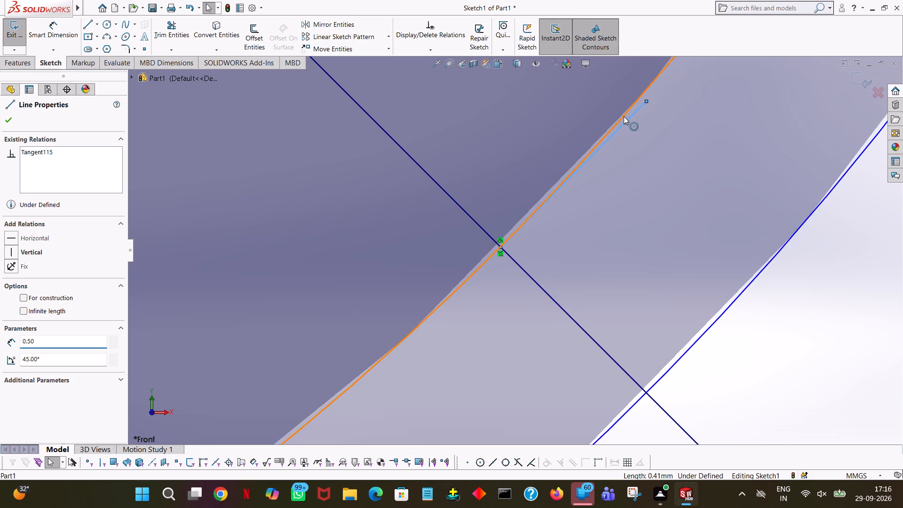
left_click(628, 122)
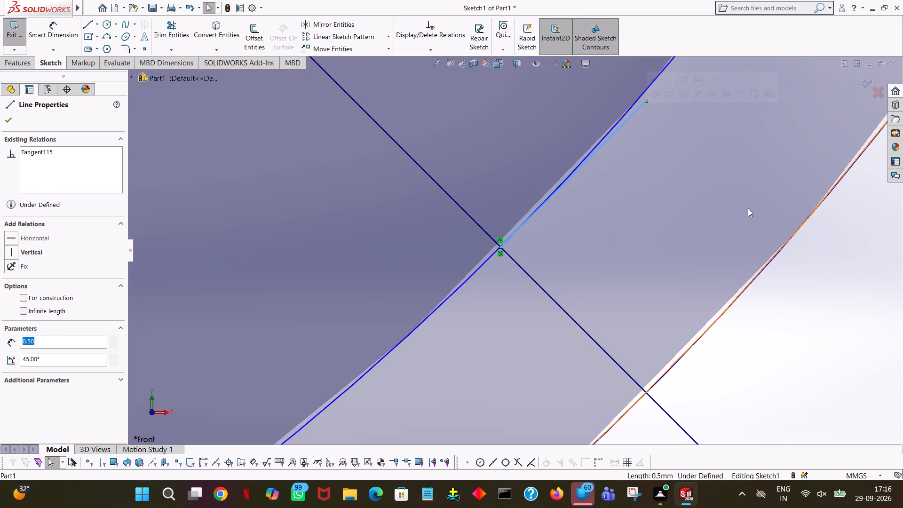
left_click(826, 289)
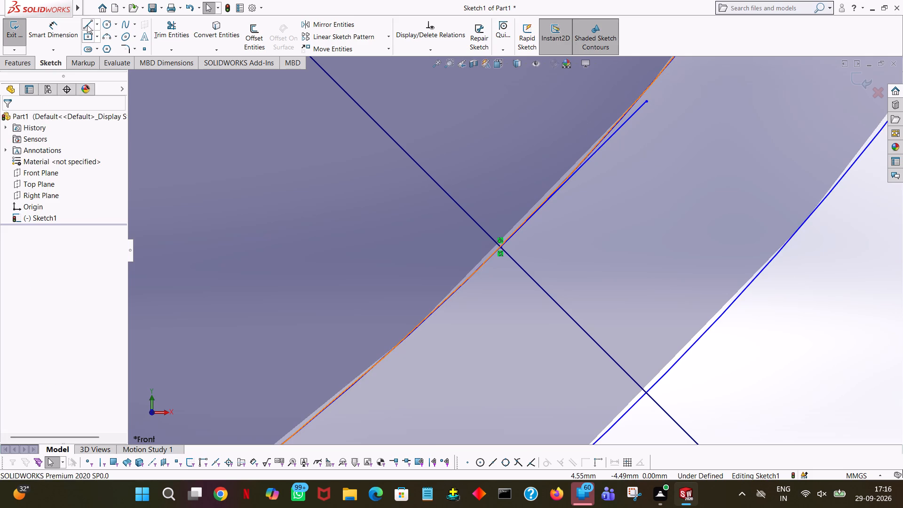
Sketch a line about 0.48 mm long at 316° from the short 45° line's upper end to the outer central circle.
left_click(87, 25)
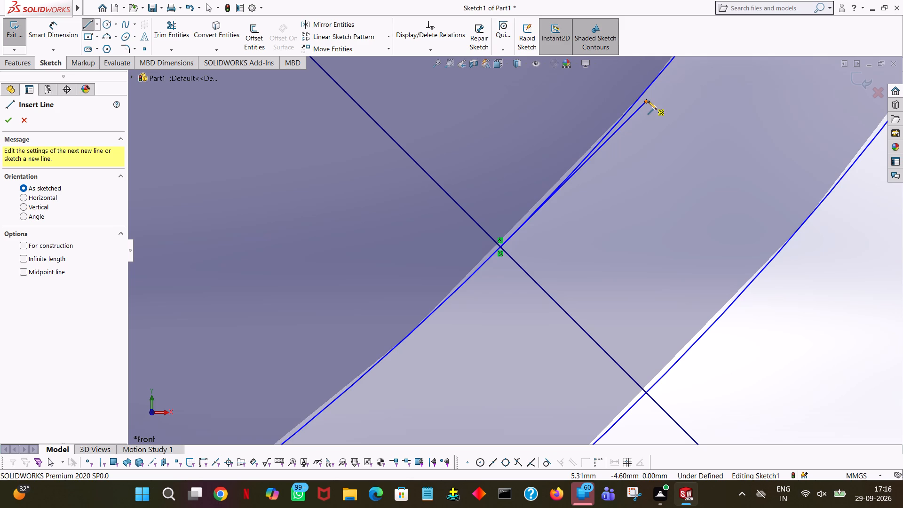
left_click(647, 102)
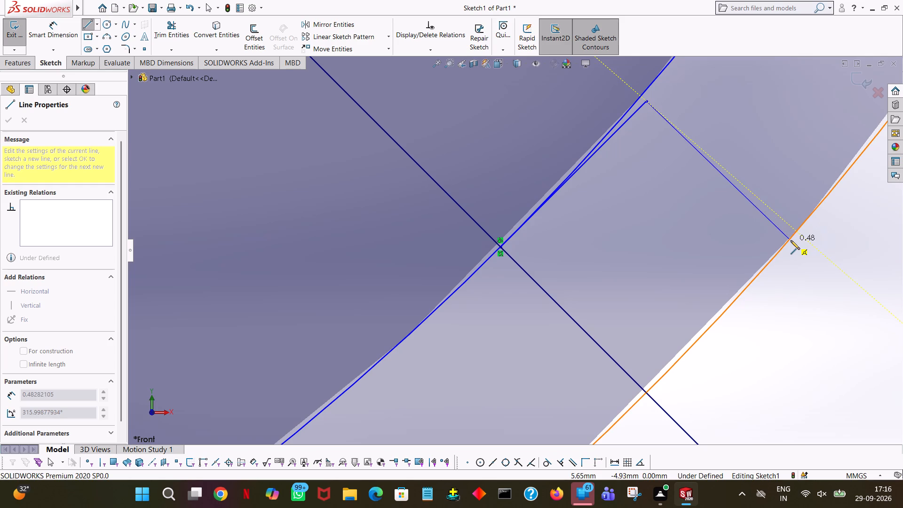
left_click(791, 240)
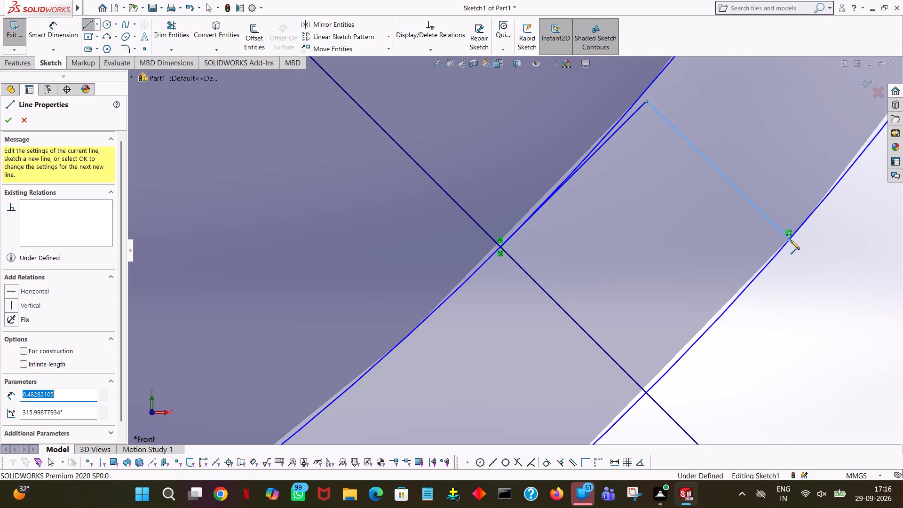
right_click(791, 240)
left_click(807, 247)
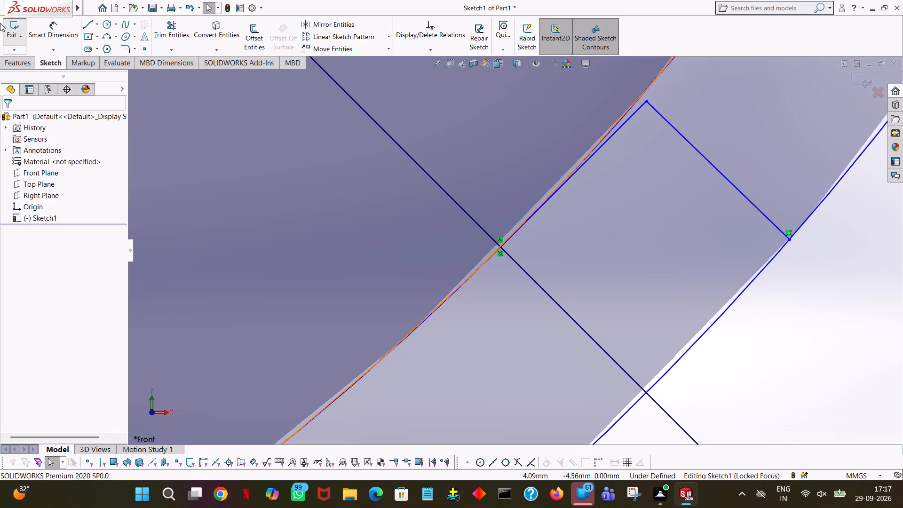
Sketch a line about 0.42 mm long at 225° from where the lower-right diagonal crosses the inner central circle.
left_click(83, 24)
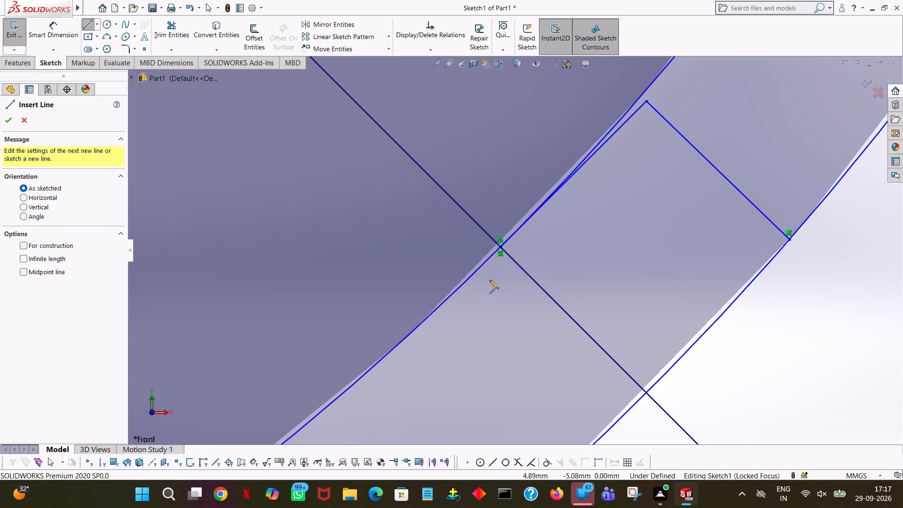
left_click(500, 246)
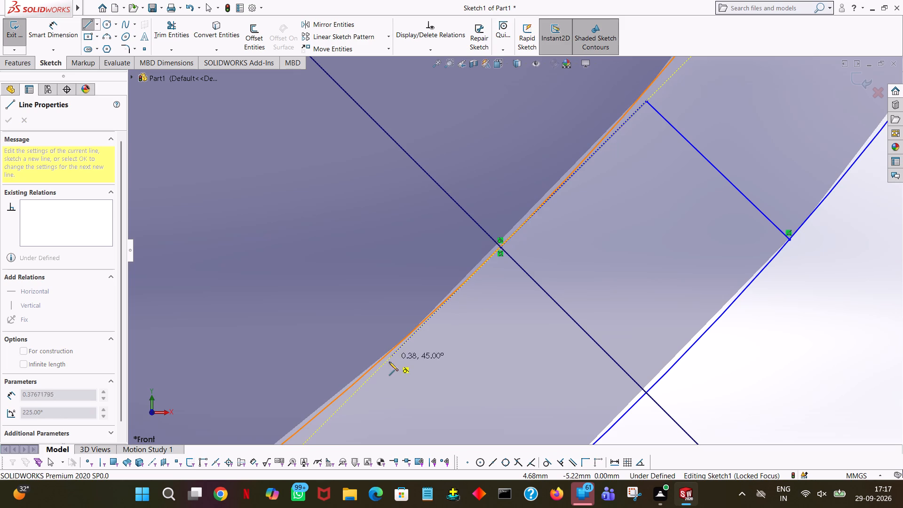
left_click(377, 370)
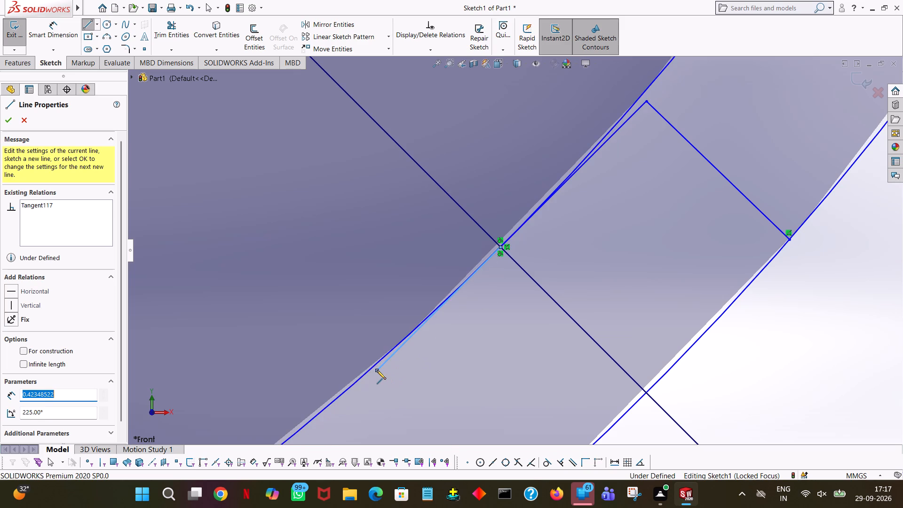
right_click(380, 360)
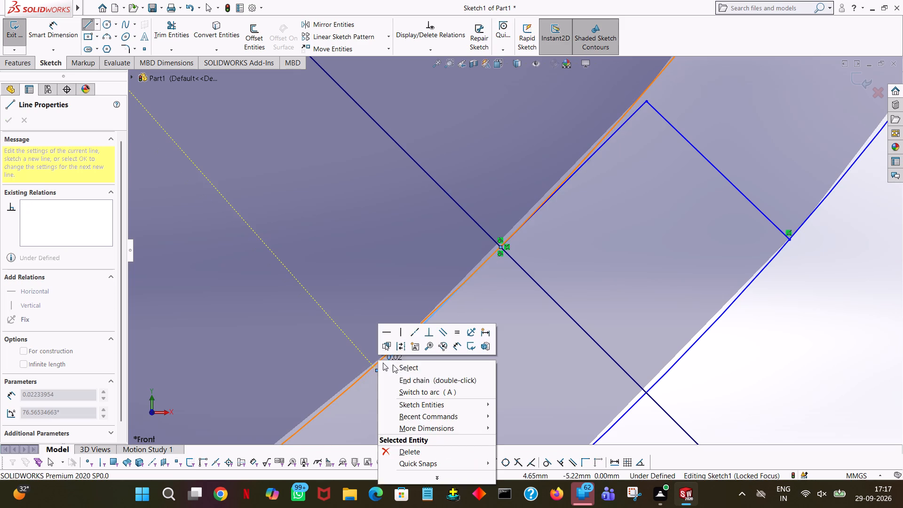
left_click(396, 370)
Set the length of the 225° line at the lower-right diagonal to 0.5 mm.
left_click(393, 355)
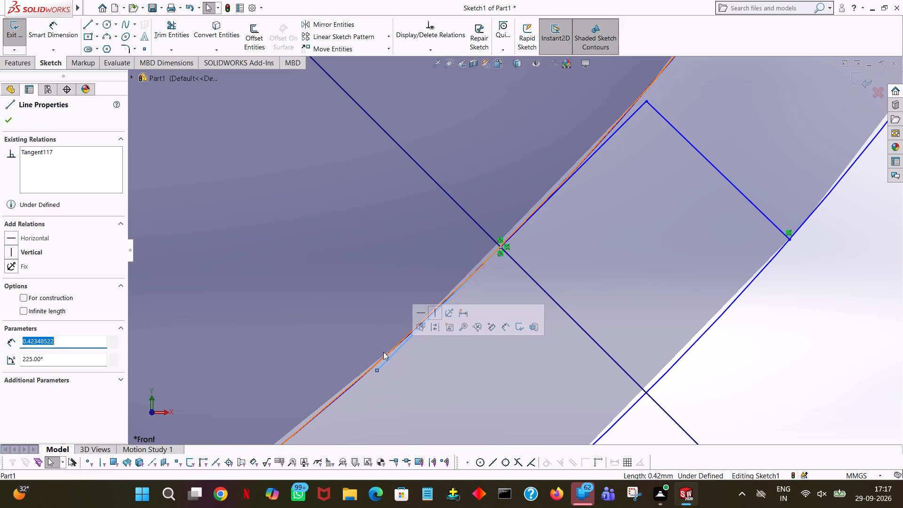
type("0.5")
key("Return")
right_click(384, 362)
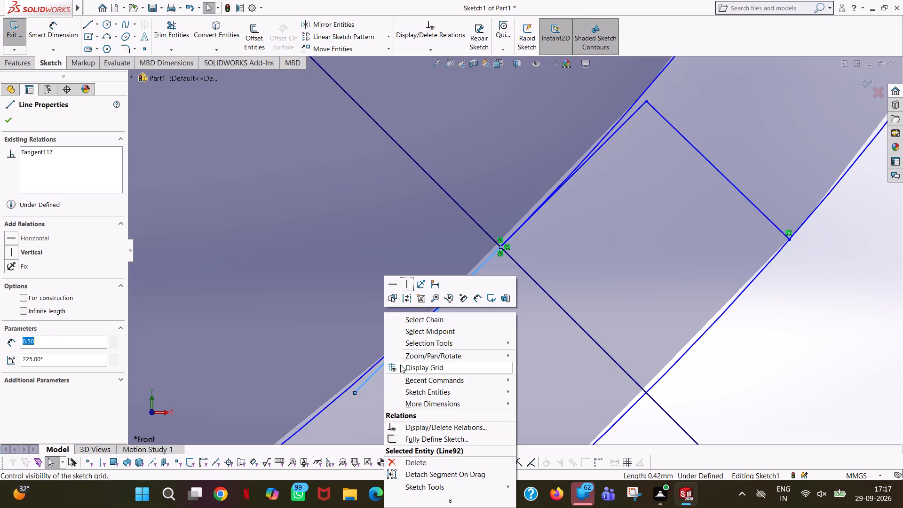
left_click(296, 286)
left_click(480, 368)
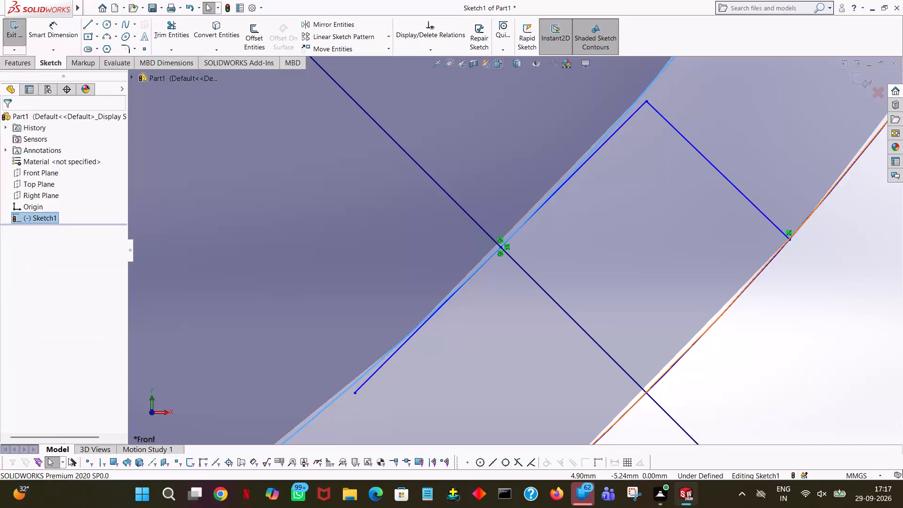
left_click(387, 362)
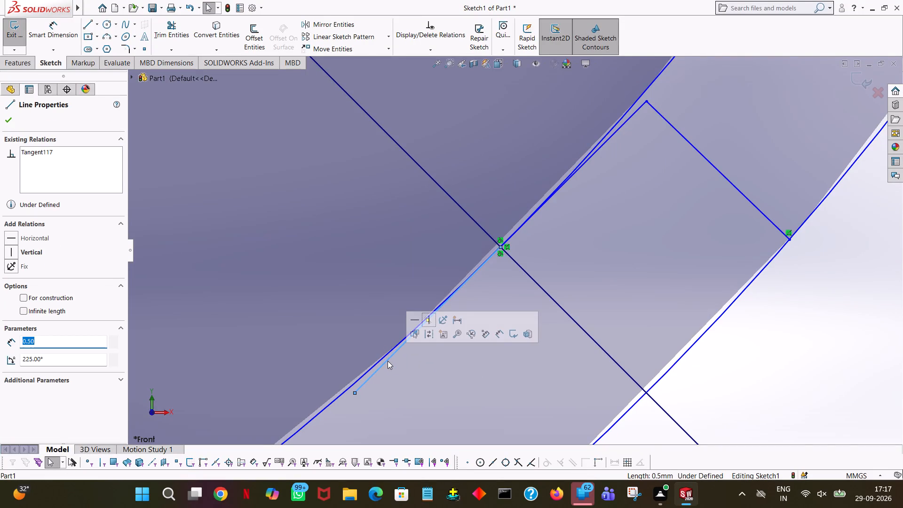
scroll(388, 361, "down", 3, "ctrl")
scroll(388, 361, "up", 7, "ctrl")
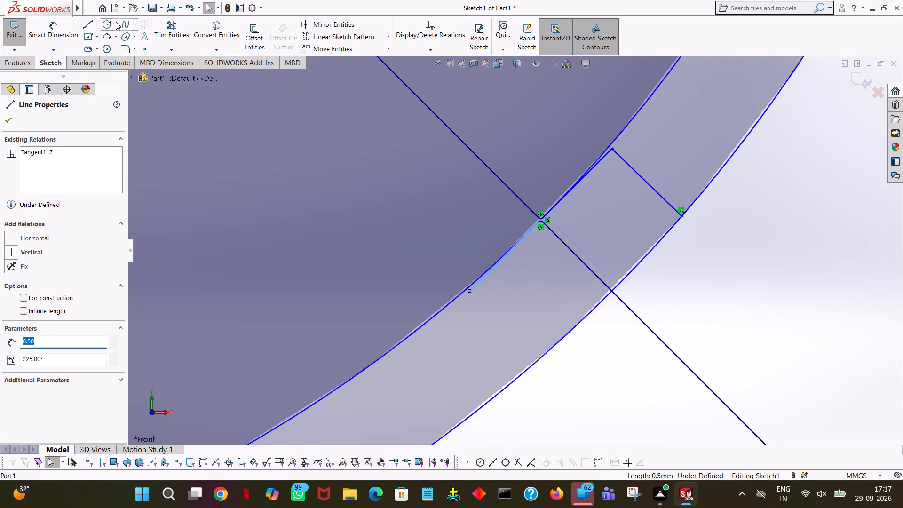
Sketch a perpendicular line about 0.48 mm long at 315° from the 225° line's lower end to the outer central circle.
left_click(85, 26)
scroll(492, 320, "down", 3, "ctrl")
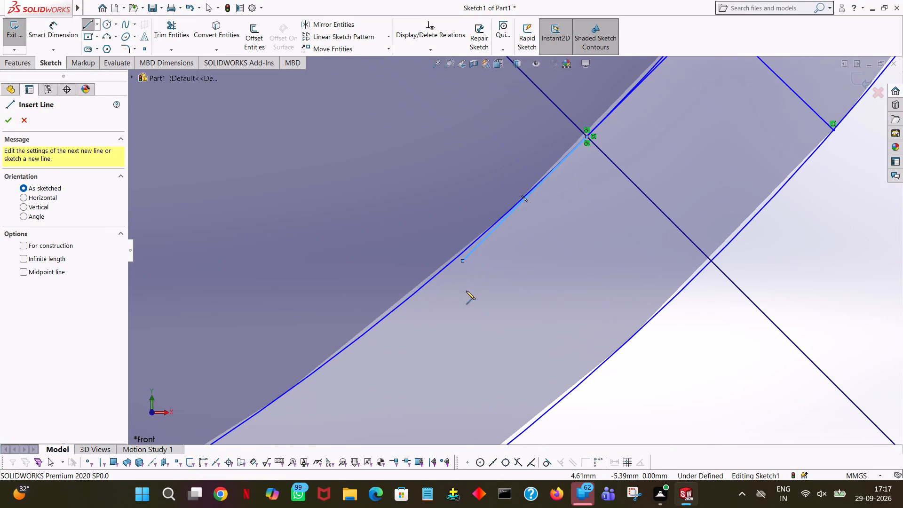
left_click(462, 260)
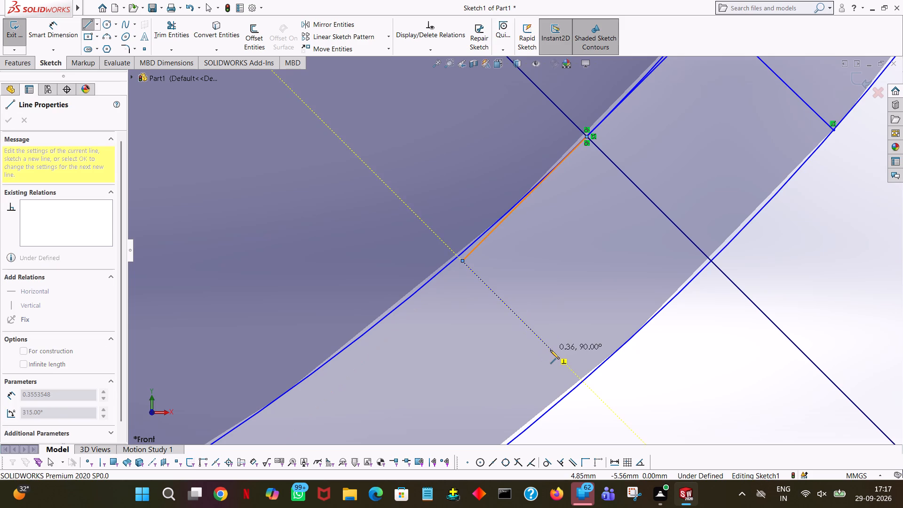
left_click(583, 381)
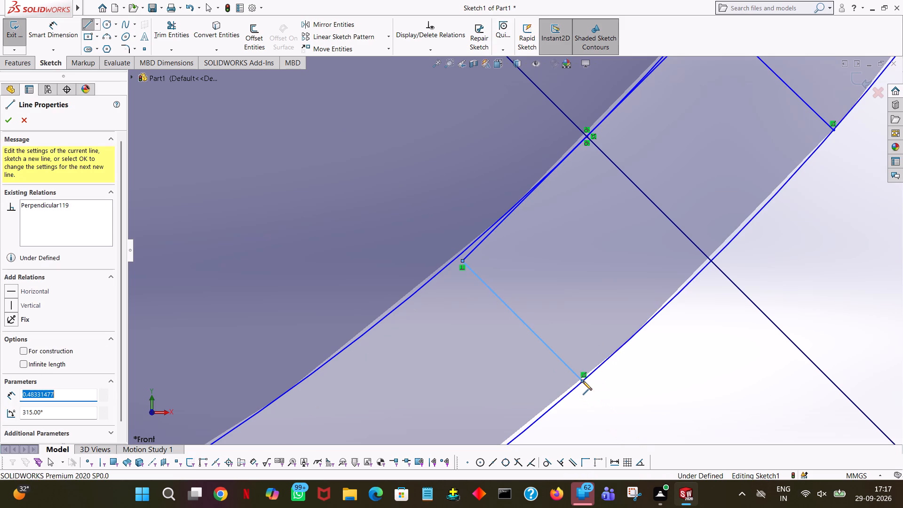
right_click(583, 381)
left_click(608, 389)
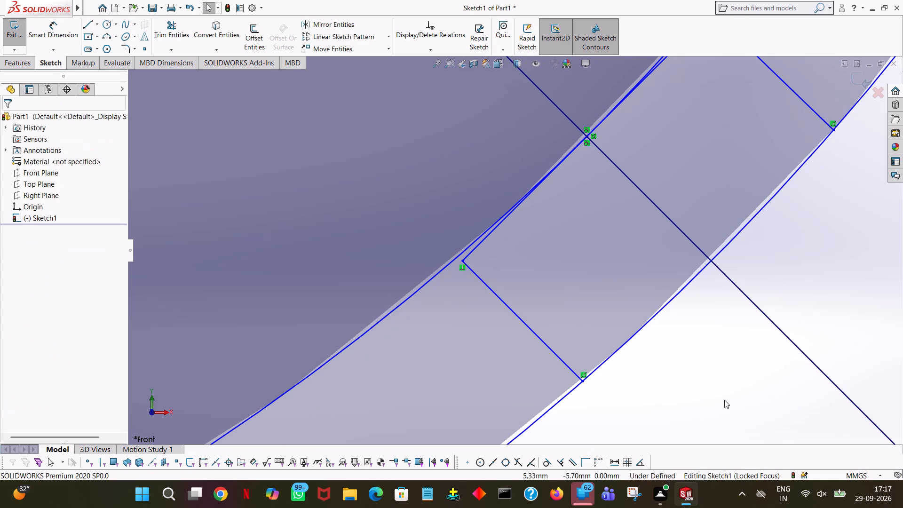
left_click(726, 399)
Trim the lower-right diagonal line between the inner and outer central circles.
left_click(171, 34)
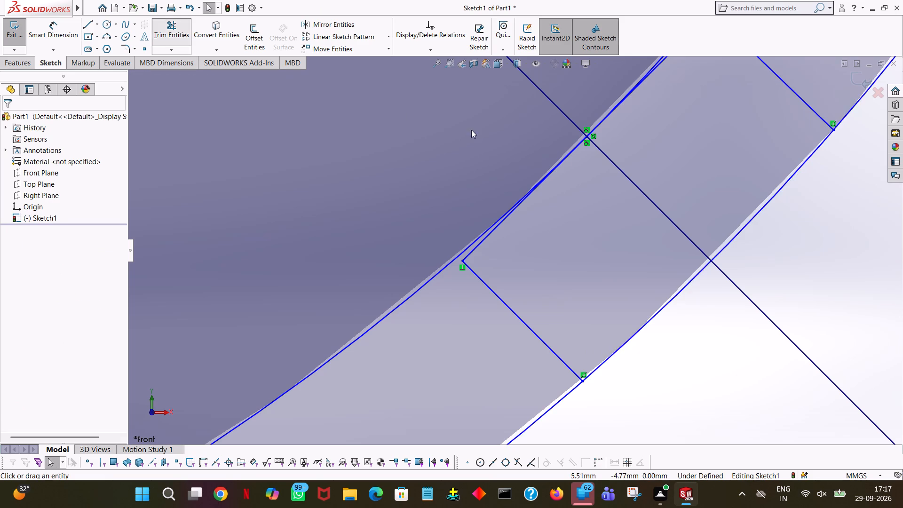
left_click(649, 198)
left_click(650, 200)
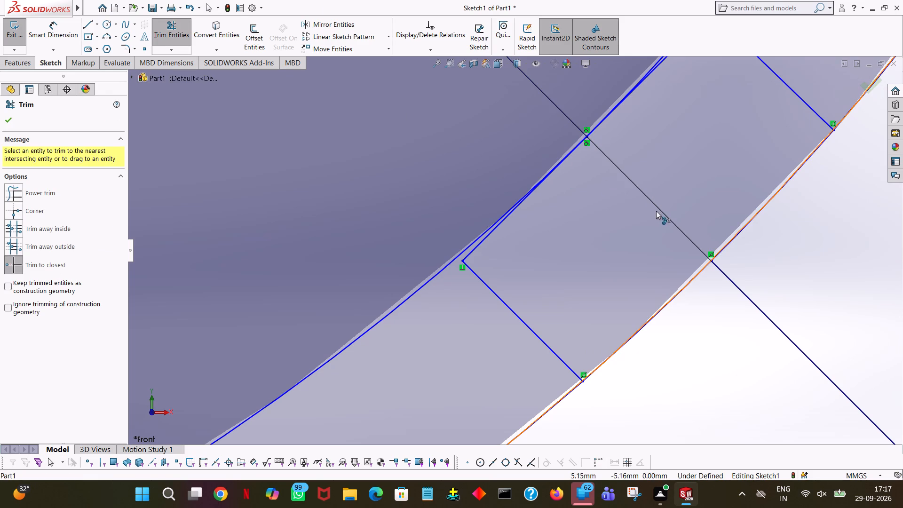
left_click(663, 211)
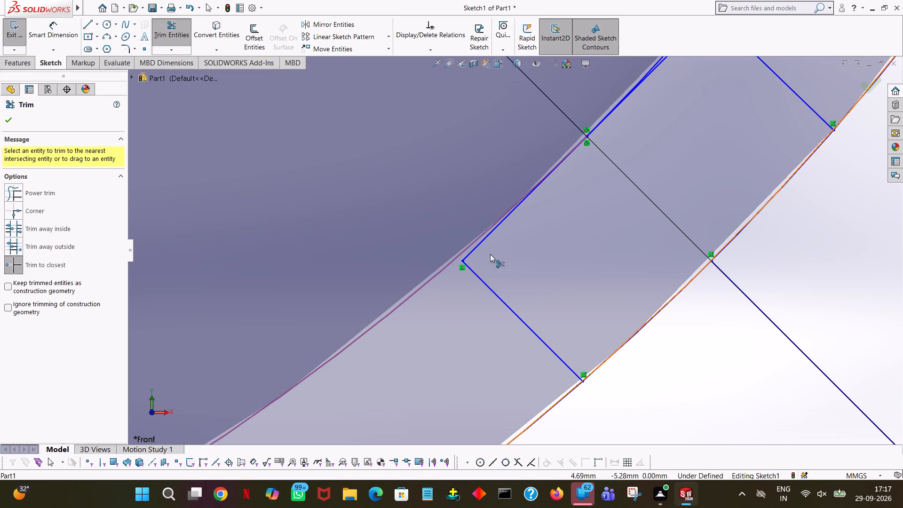
Trim away the two 0.5 mm helper lines on either side of the lower-right diagonal.
scroll(478, 246, "down", 3, "ctrl")
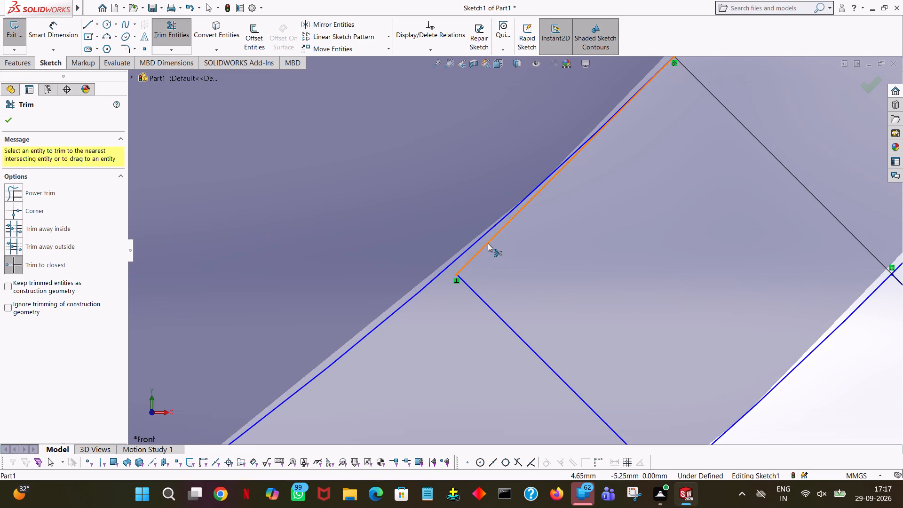
left_click(488, 243, "ctrl")
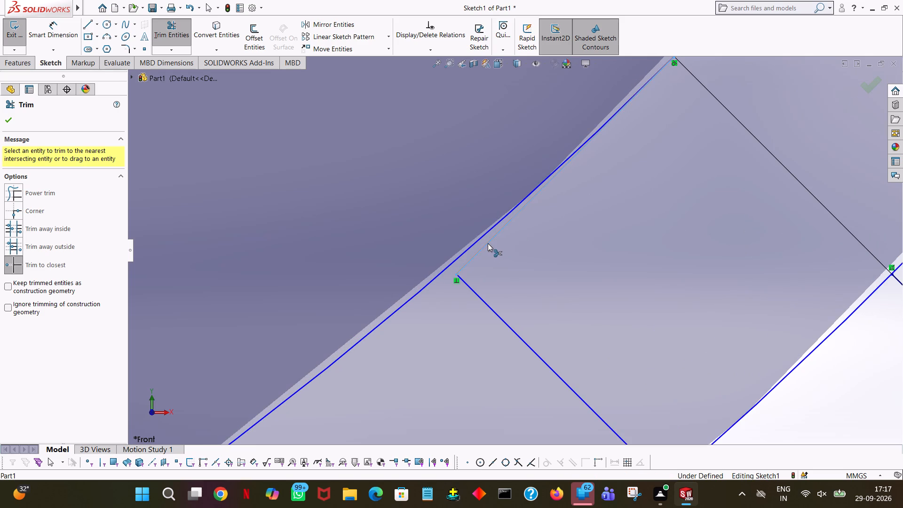
scroll(579, 258, "down", 1, "ctrl")
scroll(662, 158, "up", 7, "ctrl")
scroll(713, 93, "down", 5, "ctrl")
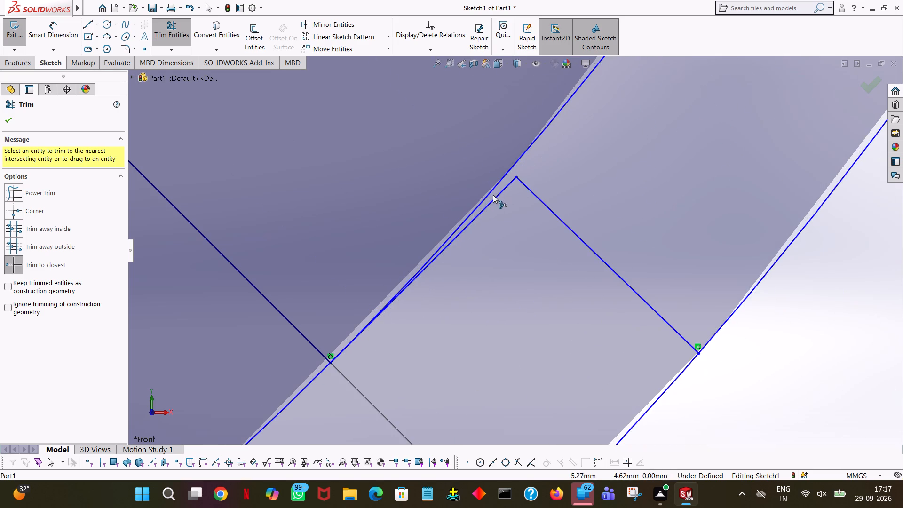
left_click(500, 197, "ctrl")
left_click(498, 194, "ctrl")
Extend the upper side line of the lower-right notch to the inner central circle.
scroll(517, 202, "down", 3, "ctrl")
scroll(522, 204, "up", 3, "ctrl")
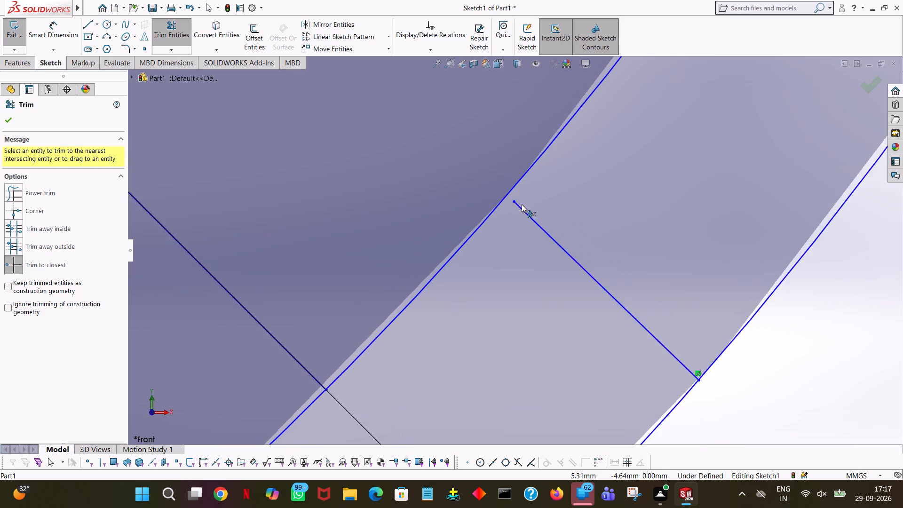
scroll(522, 204, "up", 16, "ctrl")
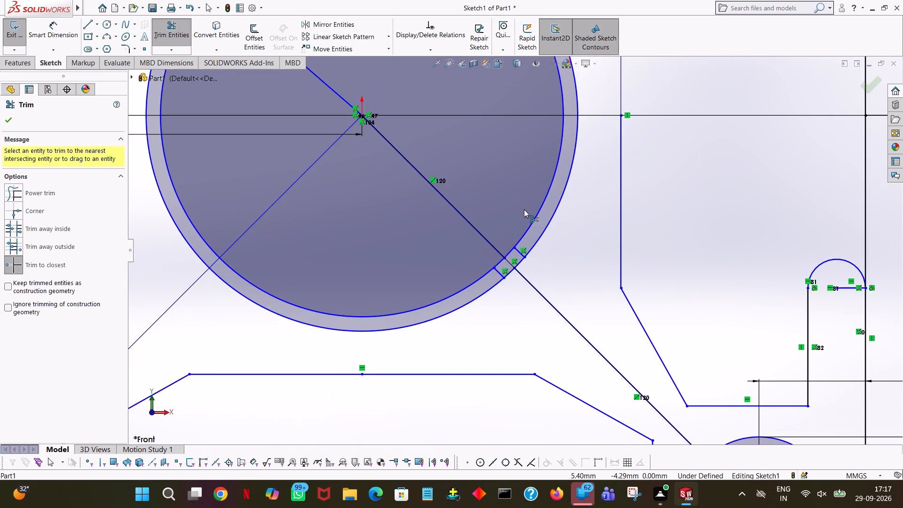
scroll(524, 209, "up", 5, "ctrl")
scroll(524, 209, "down", 7, "ctrl")
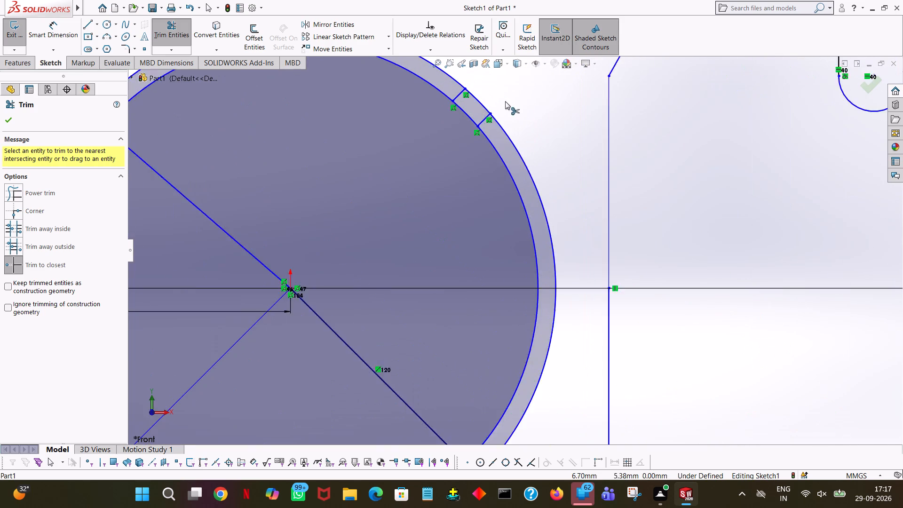
scroll(478, 158, "down", 3, "ctrl")
scroll(478, 158, "up", 7, "ctrl")
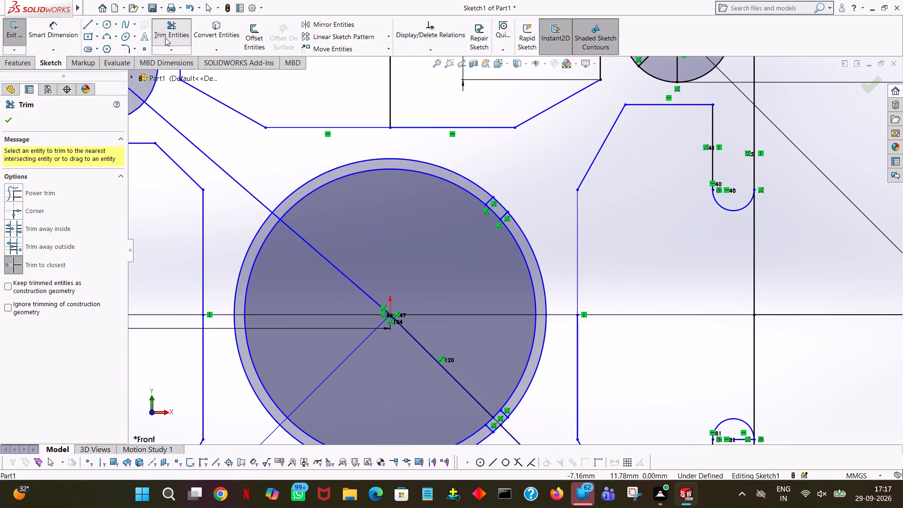
left_click(175, 51)
left_click(187, 76)
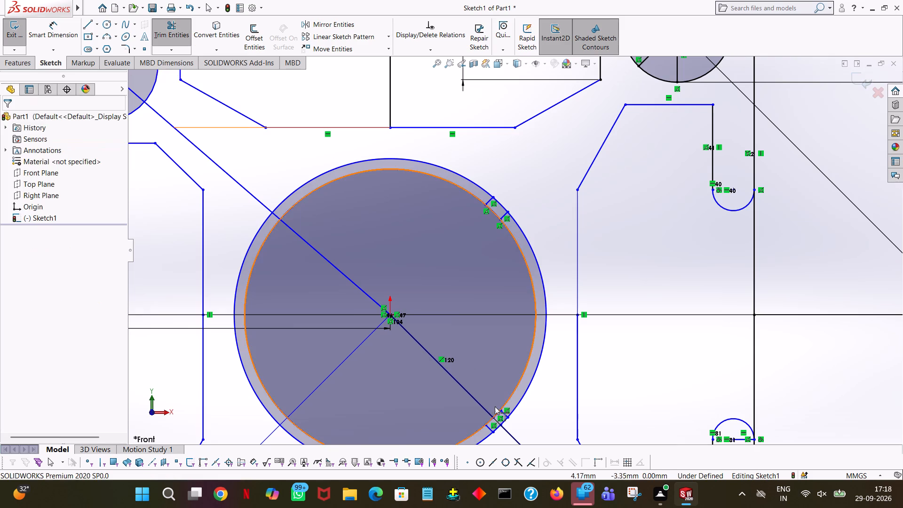
scroll(523, 427, "down", 3, "ctrl")
scroll(495, 370, "down", 3, "ctrl")
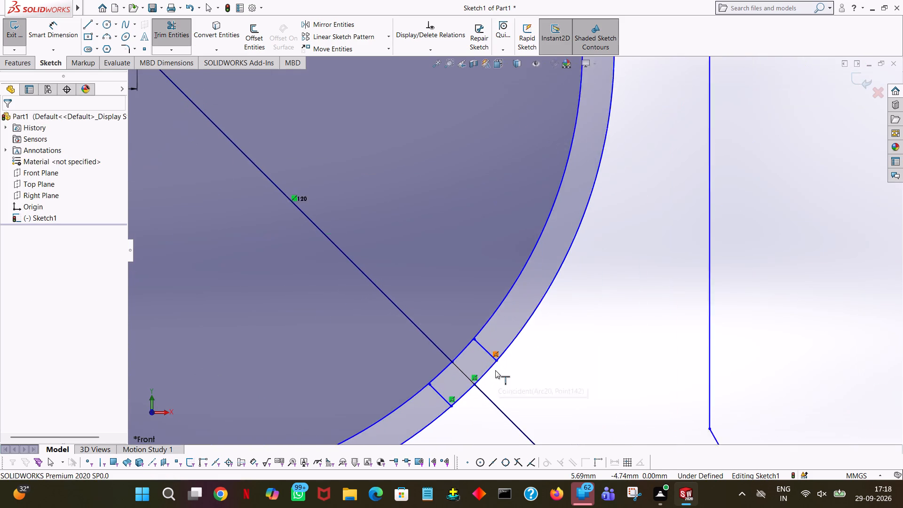
scroll(495, 370, "down", 2, "ctrl")
scroll(474, 318, "down", 7, "ctrl")
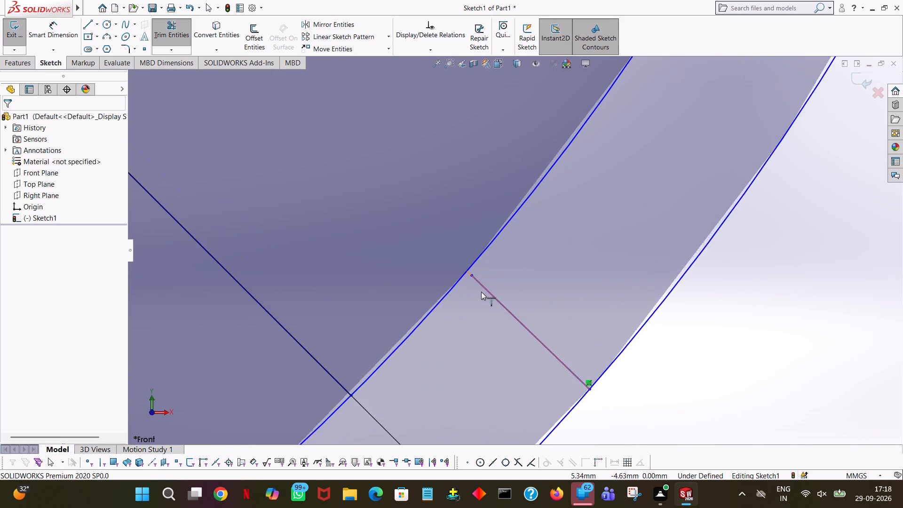
scroll(481, 292, "down", 3, "ctrl")
left_click(498, 285)
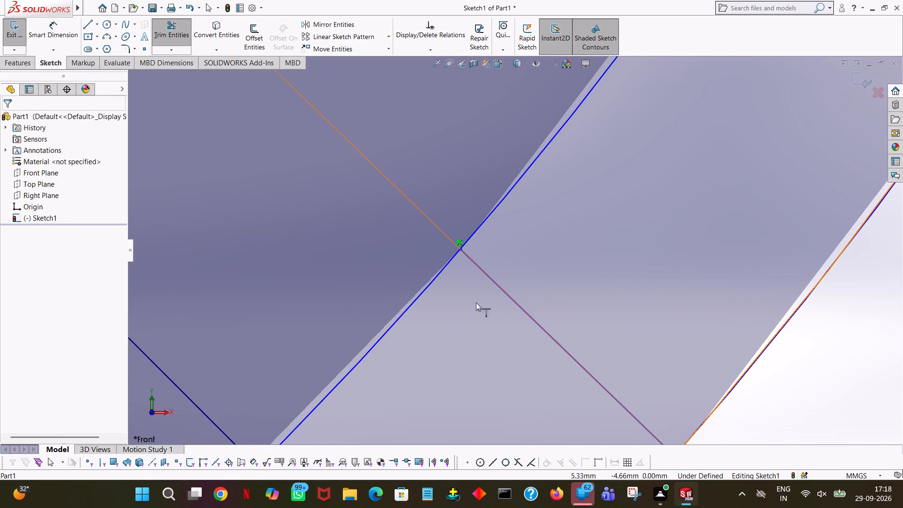
Extend the lower side line of the lower-right notch to the inner central circle.
scroll(640, 286, "down", 4, "ctrl")
scroll(616, 290, "up", 4, "ctrl")
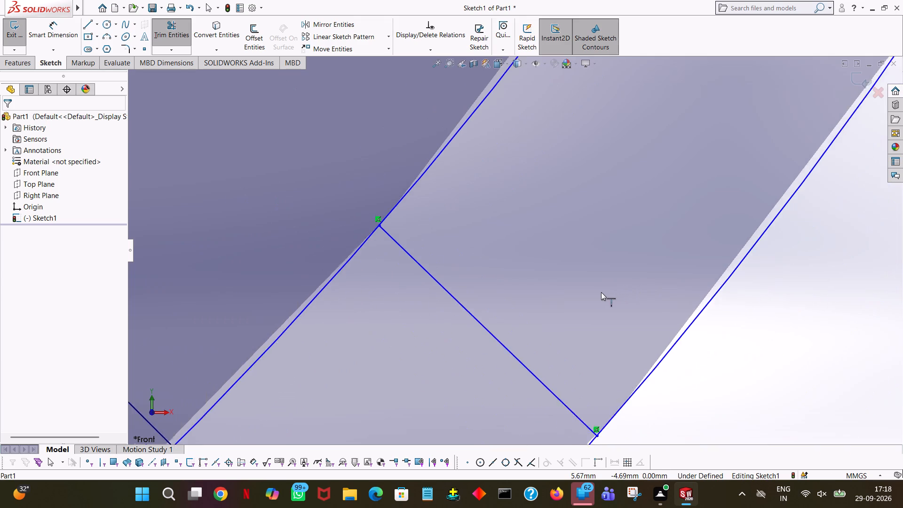
scroll(601, 292, "up", 1, "ctrl")
scroll(553, 296, "up", 8, "ctrl")
scroll(405, 384, "down", 7, "ctrl")
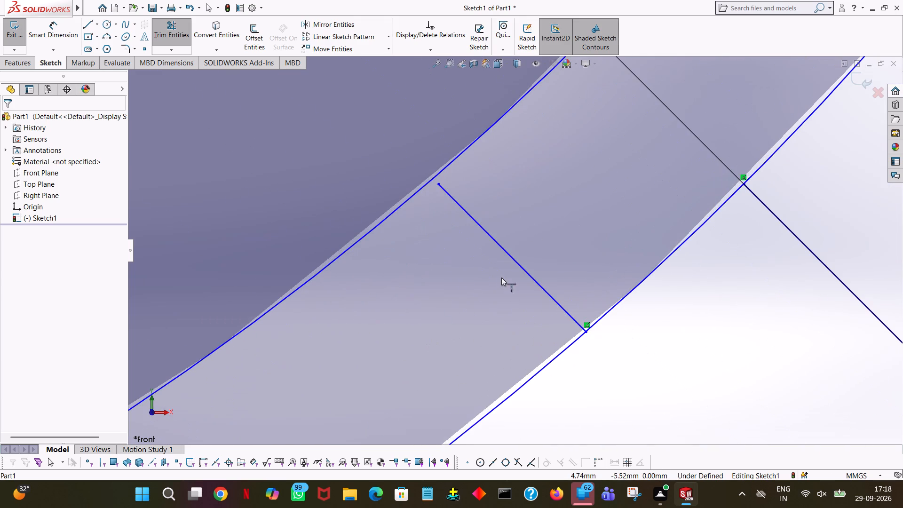
left_click(500, 248)
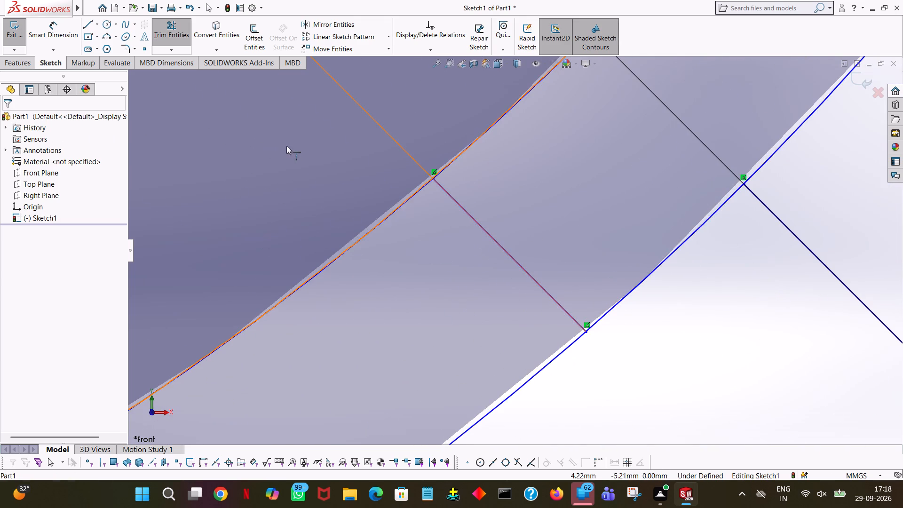
scroll(253, 218, "down", 2, "ctrl")
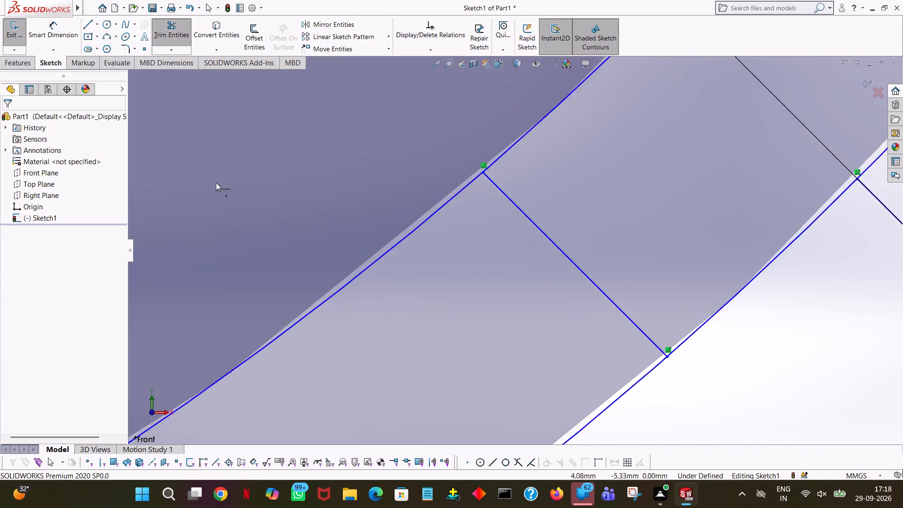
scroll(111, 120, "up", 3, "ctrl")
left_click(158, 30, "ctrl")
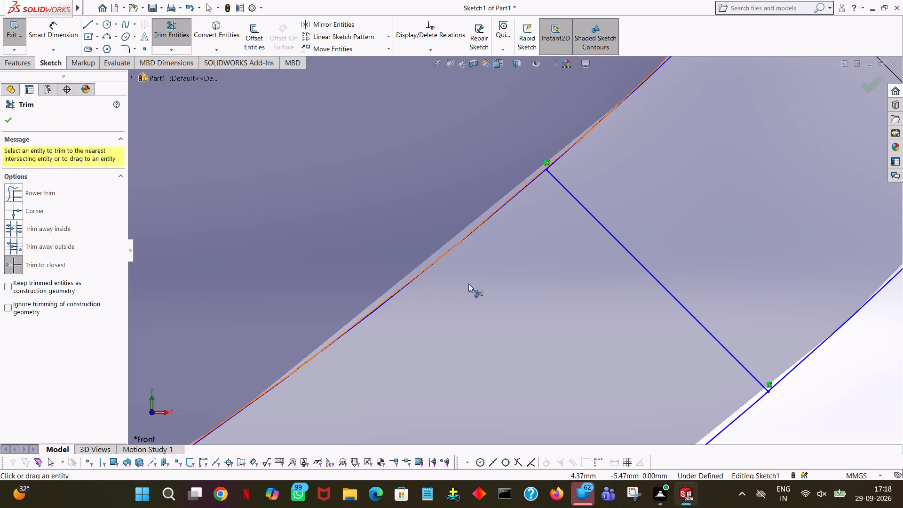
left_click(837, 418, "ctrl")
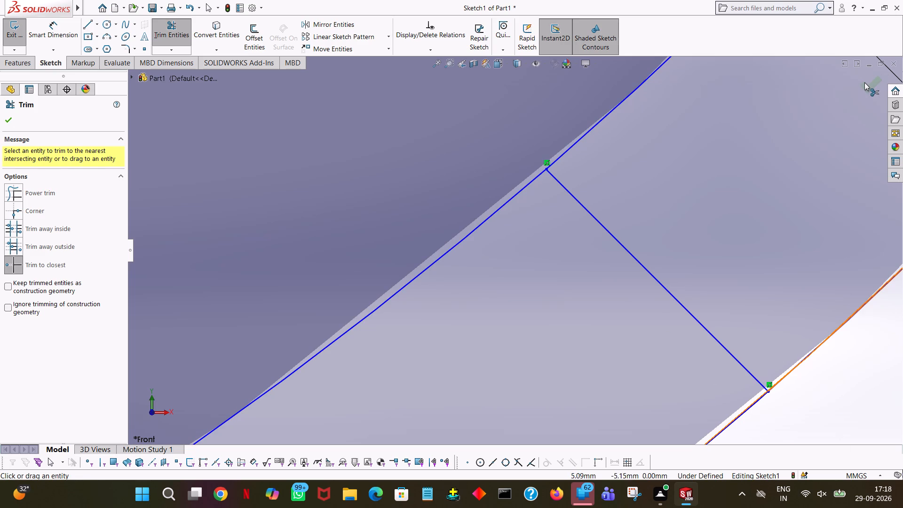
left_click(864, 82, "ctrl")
Examine the central ring and its finished diagonal notches within the overall profile.
scroll(784, 213, "down", 3, "ctrl")
scroll(697, 203, "up", 8, "ctrl")
scroll(604, 172, "up", 2, "ctrl")
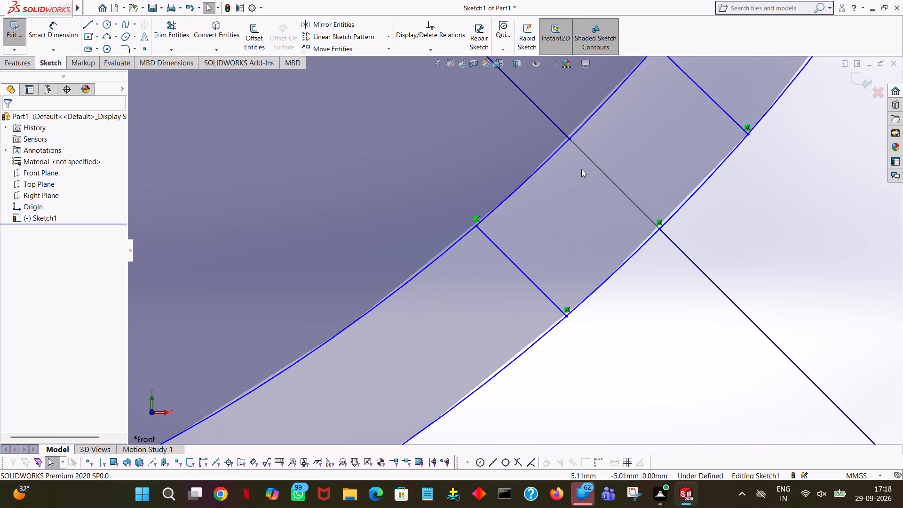
scroll(581, 169, "up", 12, "ctrl")
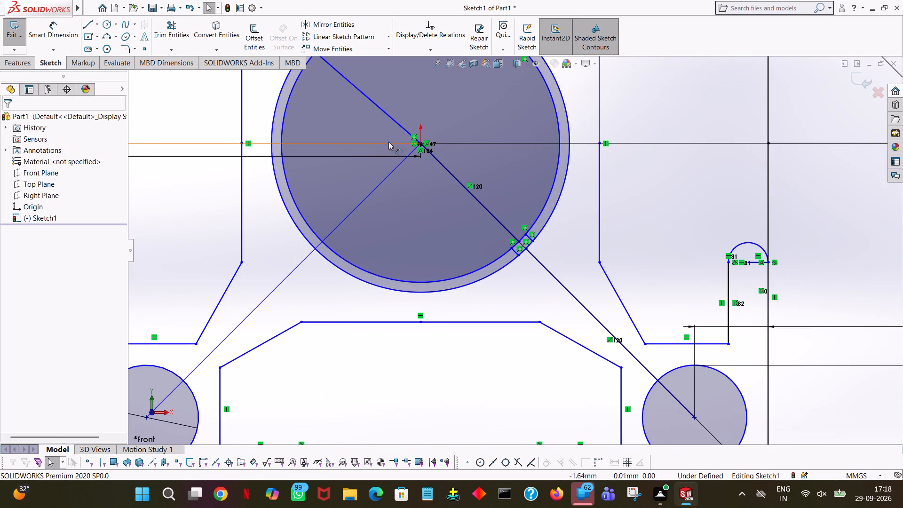
scroll(388, 140, "up", 3, "ctrl")
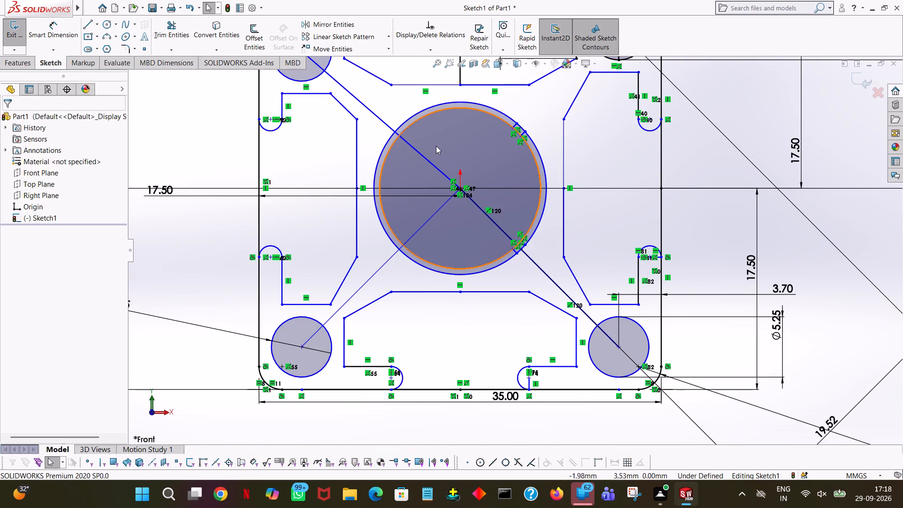
scroll(396, 130, "up", 4, "ctrl")
scroll(547, 195, "down", 2, "ctrl")
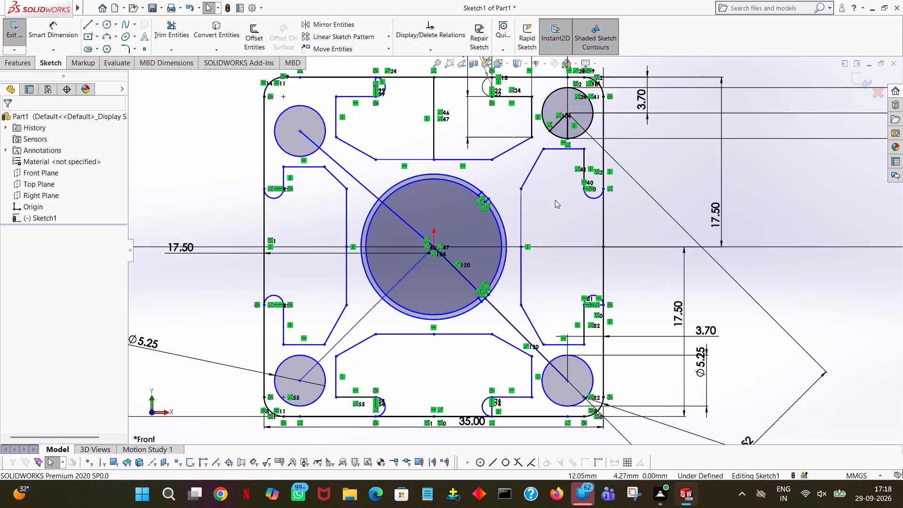
scroll(555, 200, "down", 3, "ctrl")
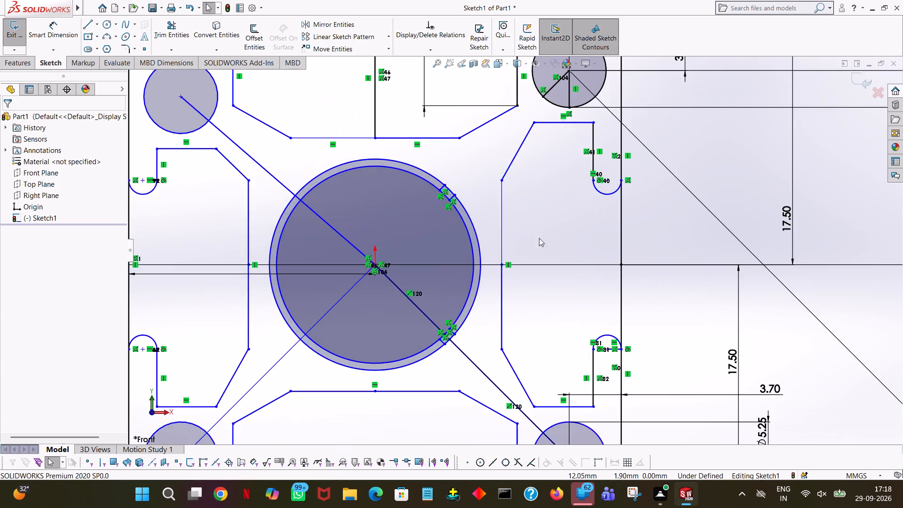
scroll(539, 238, "down", 2, "ctrl")
scroll(410, 271, "up", 7, "ctrl")
scroll(428, 334, "down", 4, "ctrl")
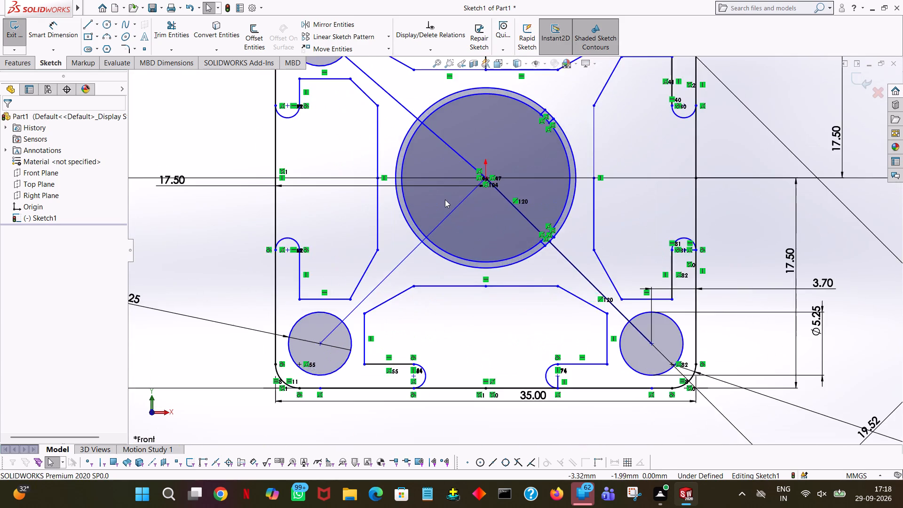
scroll(445, 199, "down", 3, "ctrl")
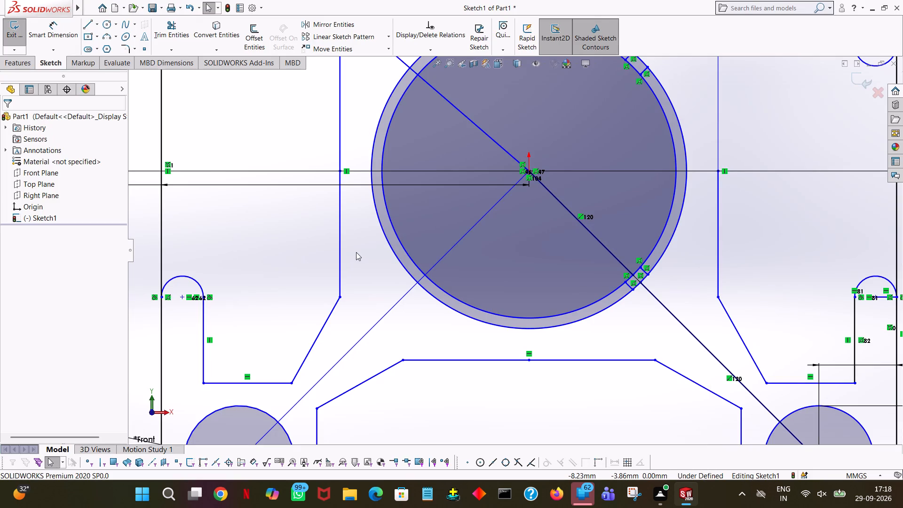
Draw a 0.5 mm helper line tangent to the inner central circle, up-left from its intersection with the lower-left diagonal.
left_click(89, 24)
scroll(445, 240, "down", 2)
scroll(417, 319, "down", 7, "ctrl")
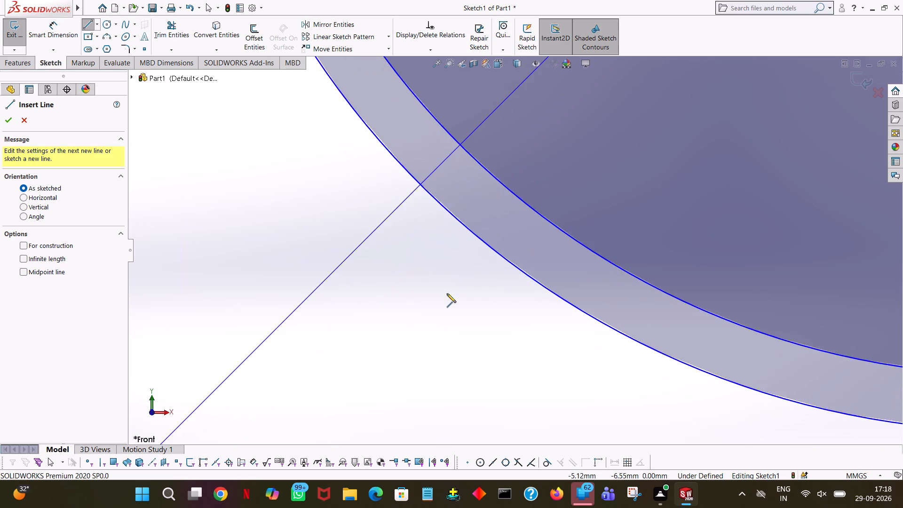
middle_click_drag(464, 149, 465, 157, "ctrl")
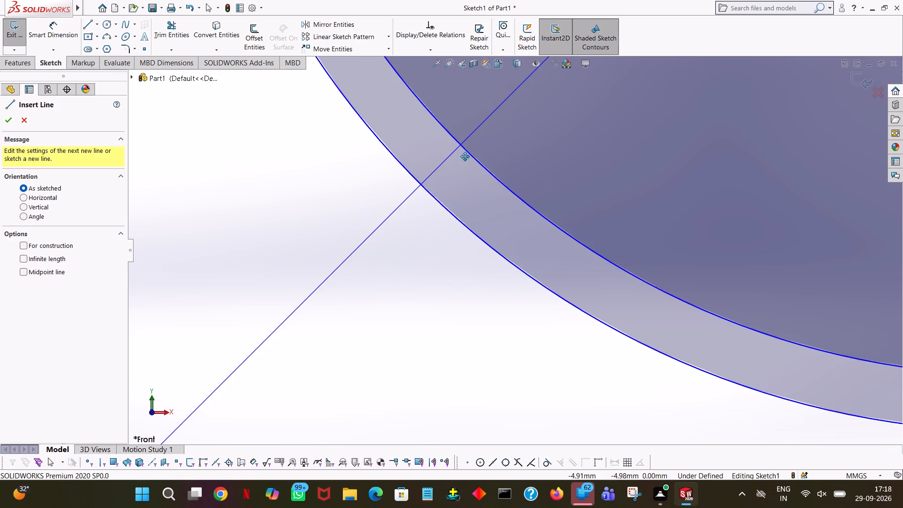
middle_click_drag(465, 157, 470, 237, "ctrl")
scroll(465, 234, "down", 5, "ctrl")
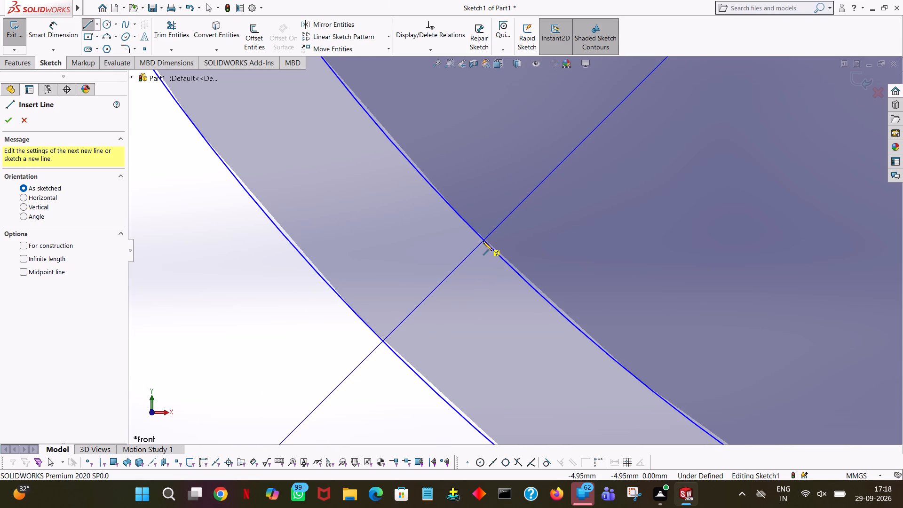
left_click(483, 240)
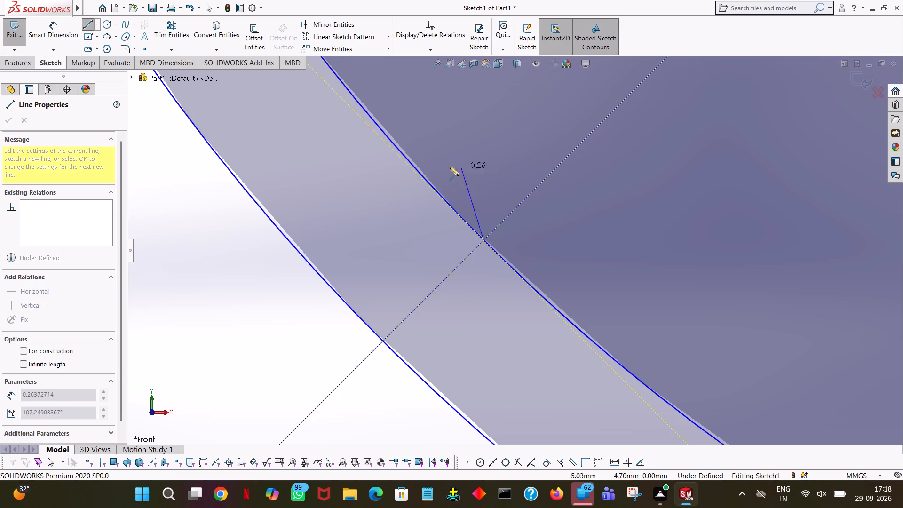
left_click(390, 147)
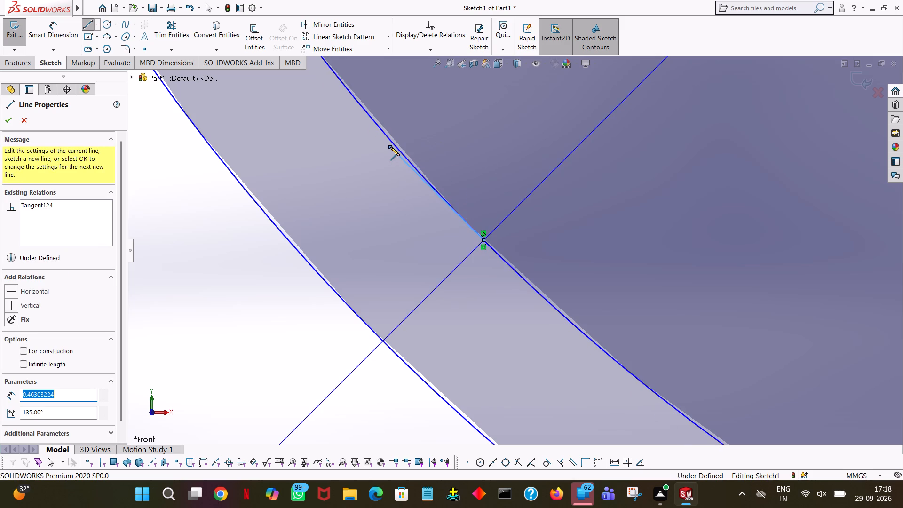
type("0.")
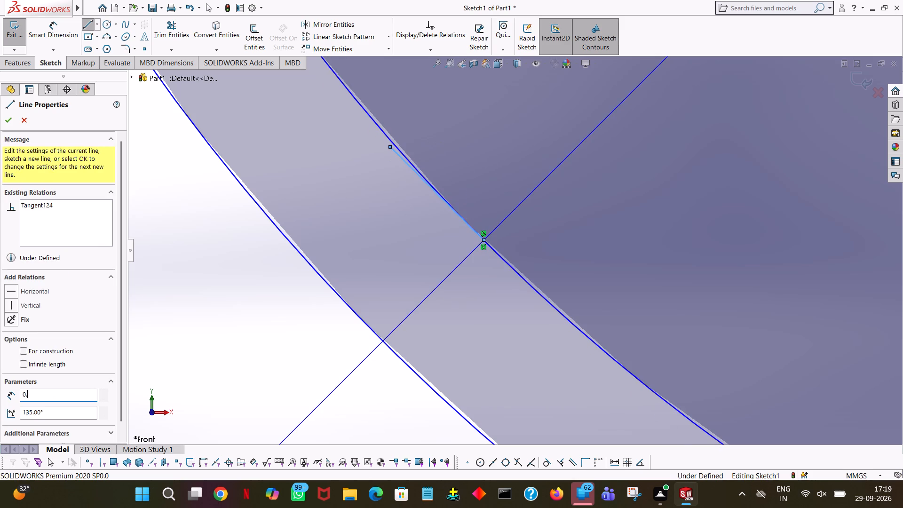
key("5")
right_click(390, 149)
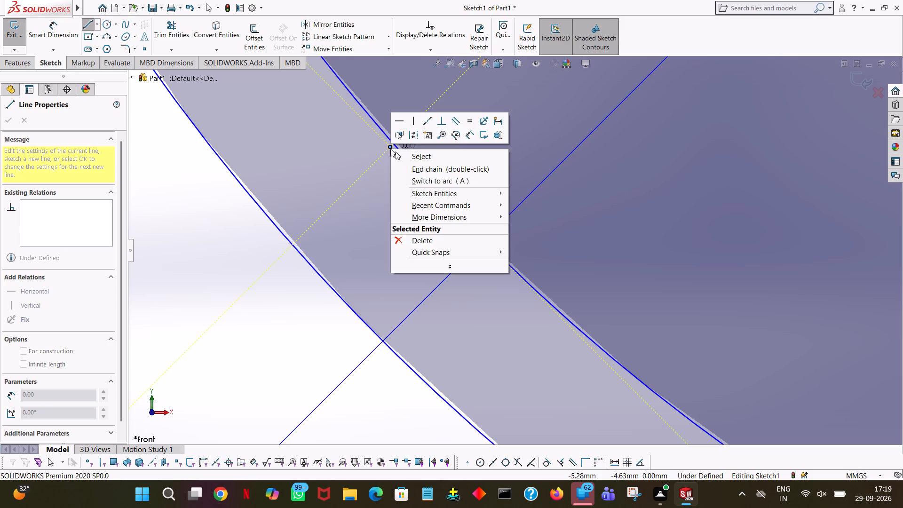
left_click(396, 151)
left_click(408, 164)
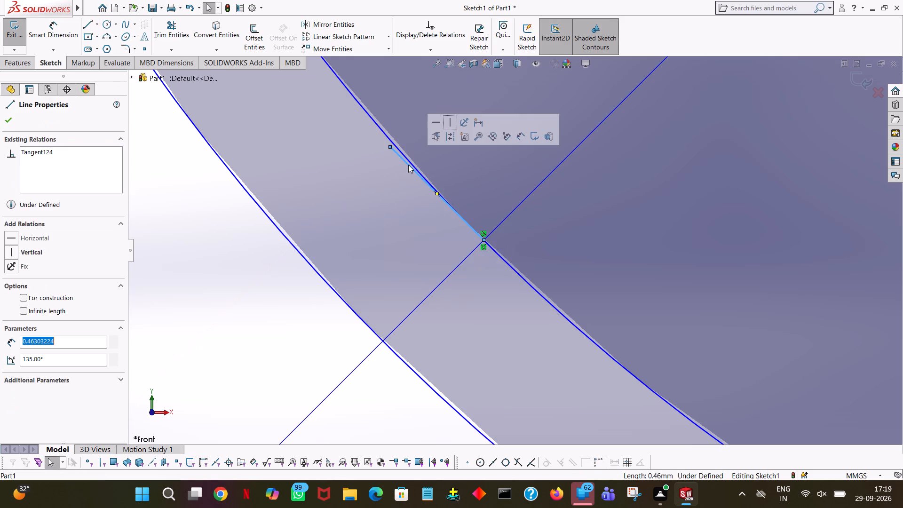
type("0.5")
key("Return")
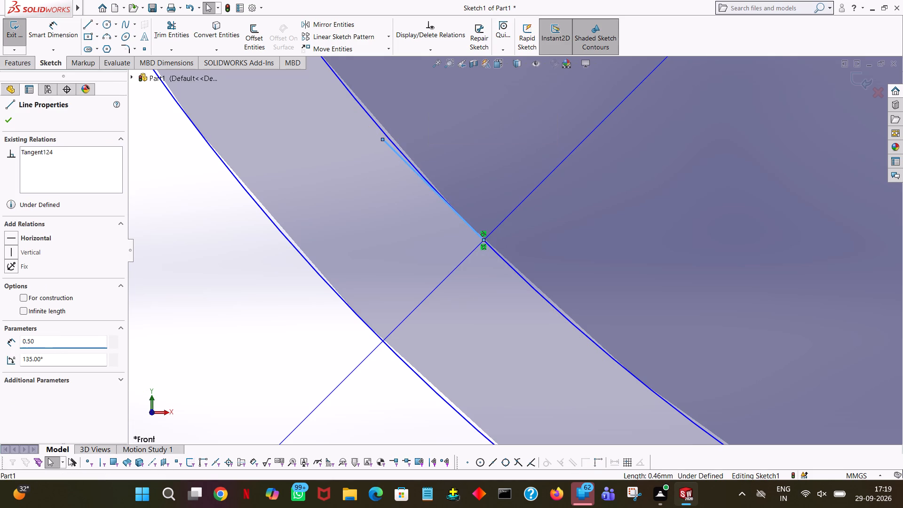
Draw the upper side line of the lower-left notch from the helper line's end, perpendicular to it, to the outer central circle.
left_click(86, 24)
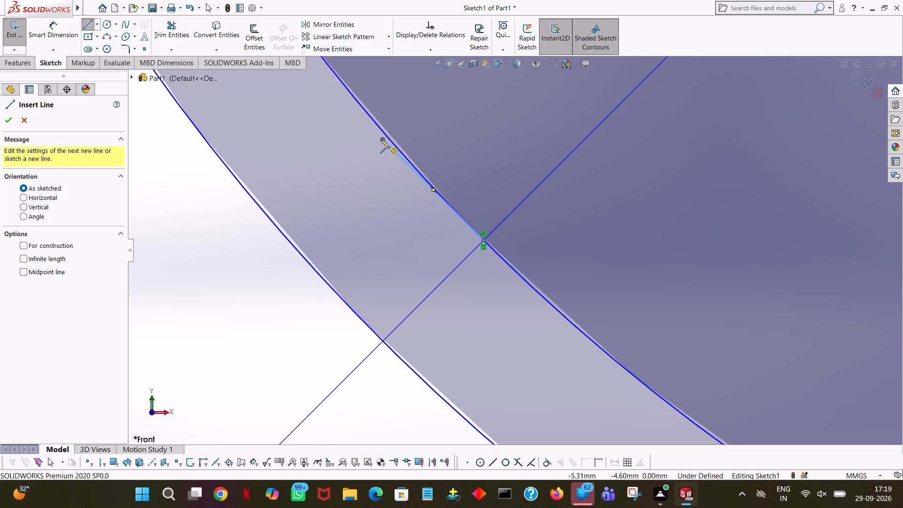
left_click(380, 139)
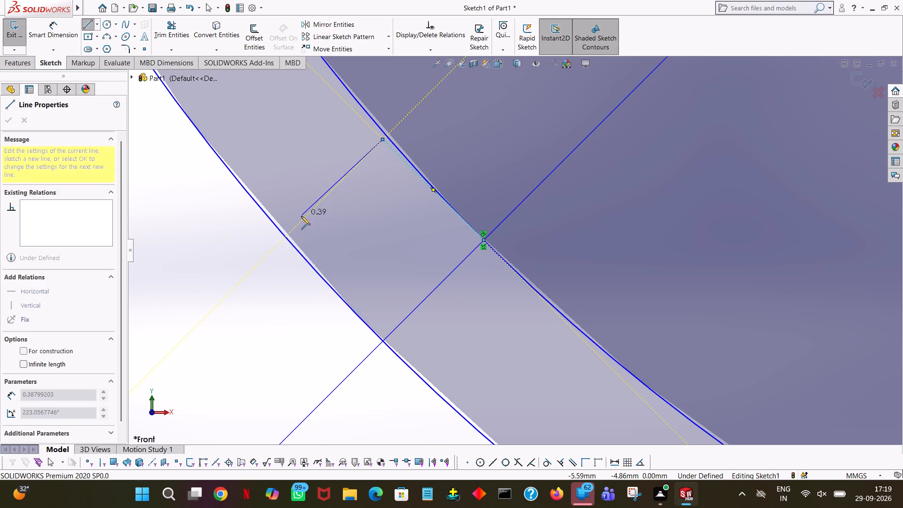
left_click(285, 236)
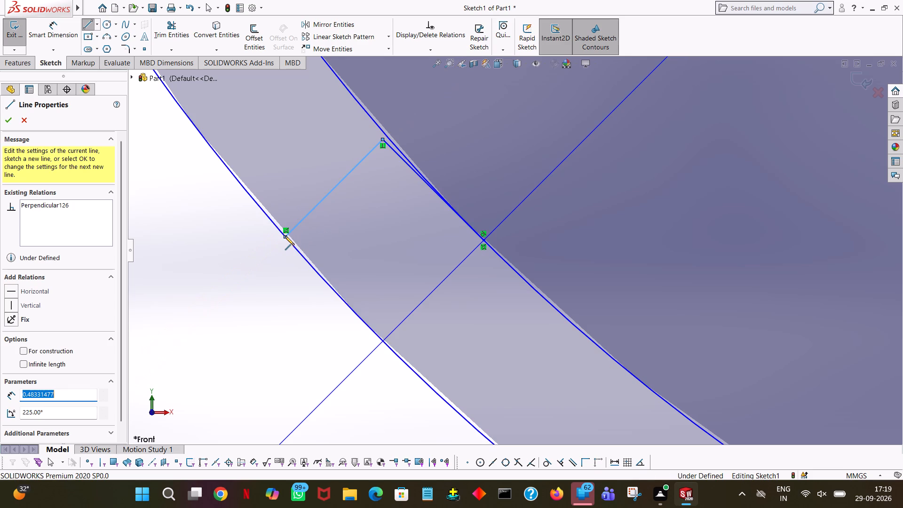
right_click(285, 236)
left_click(324, 244)
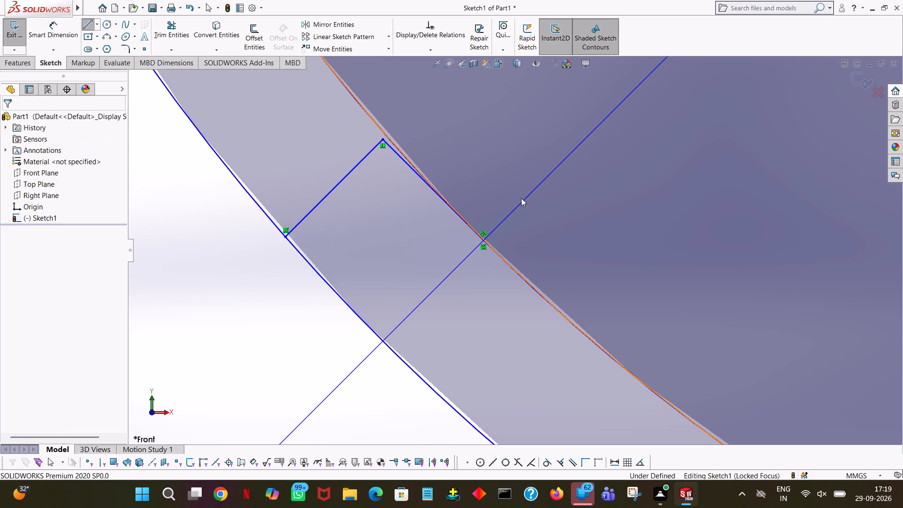
Draw a second 0.5 mm tangent helper line down-right from the same intersection of the diagonal and inner central circle.
left_click(92, 23)
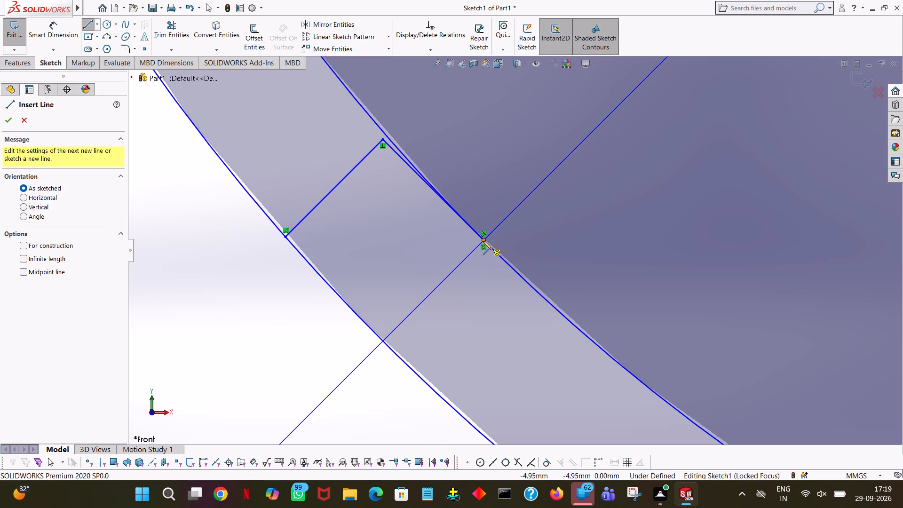
left_click(483, 241)
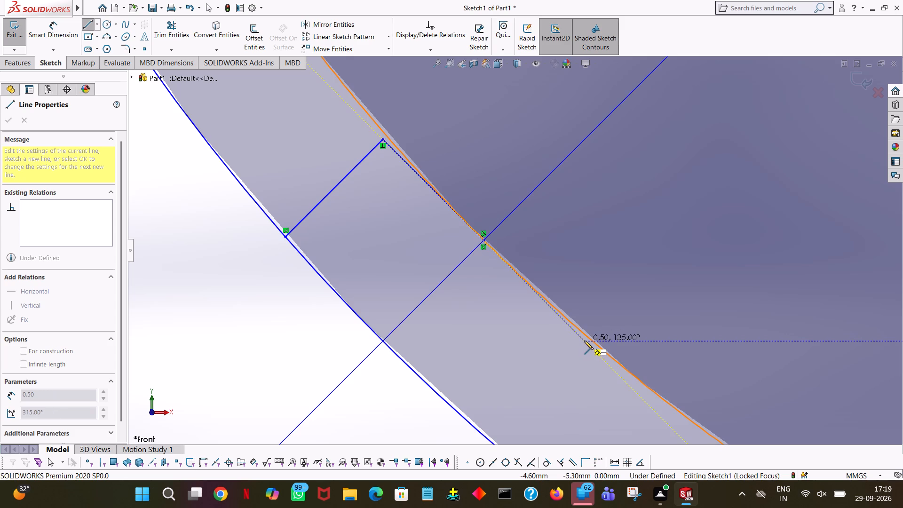
left_click(589, 344)
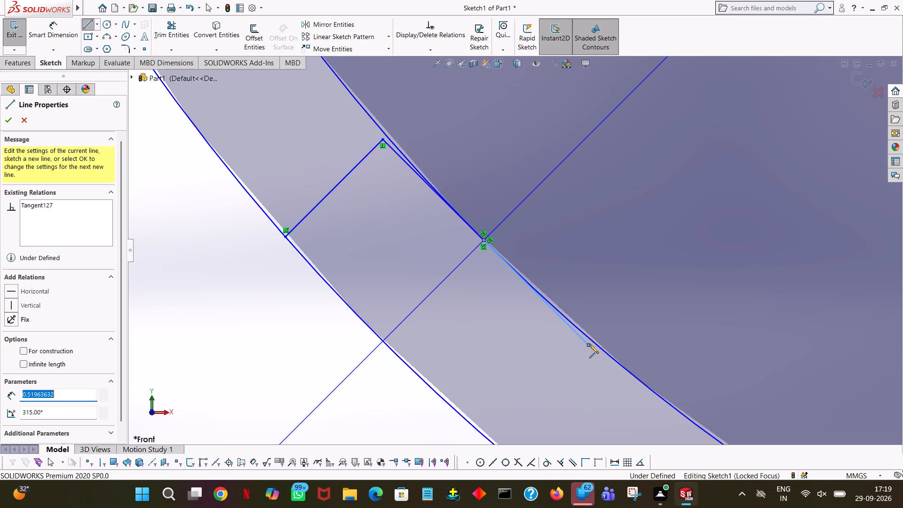
type("0.5")
key("Return")
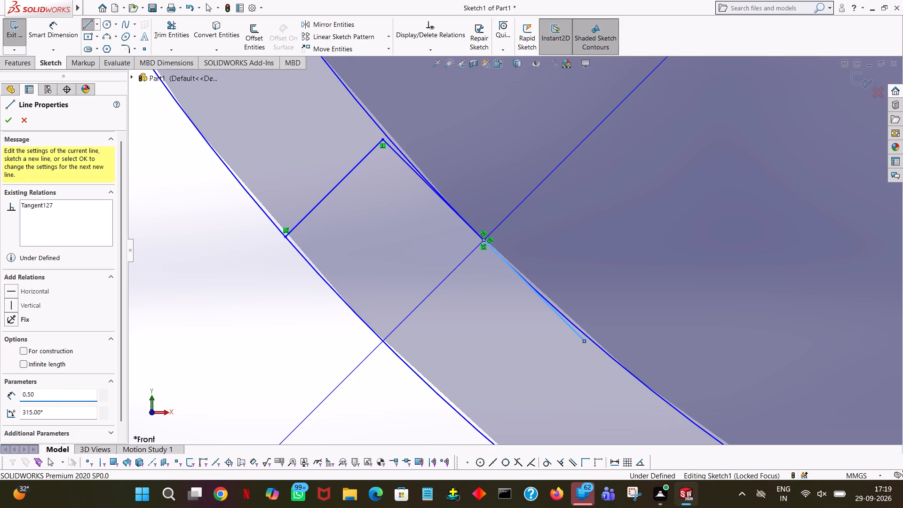
Draw the lower side line of the lower-left notch from the second helper's end, perpendicular to it, to the outer central circle.
left_click(487, 437)
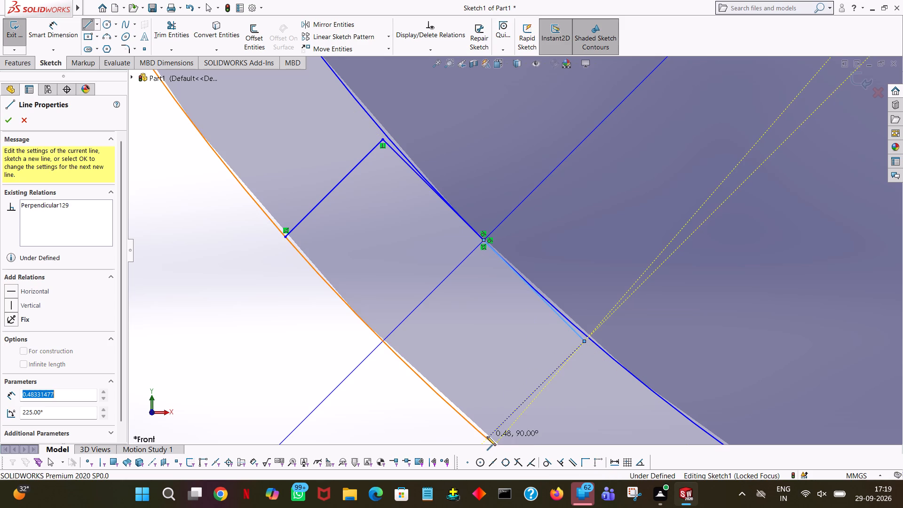
right_click(487, 437)
left_click(522, 380)
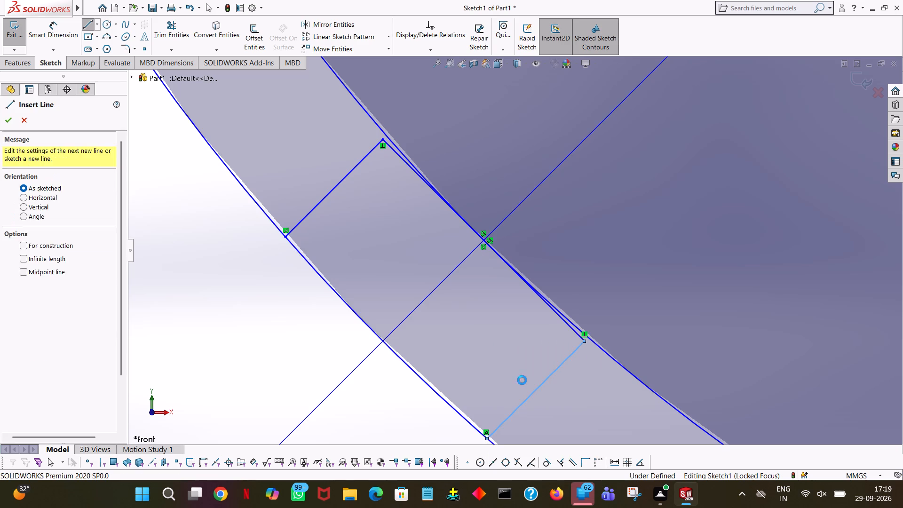
Trim away the two 0.5 mm helper lines on either side of the lower-left diagonal.
left_click(164, 27)
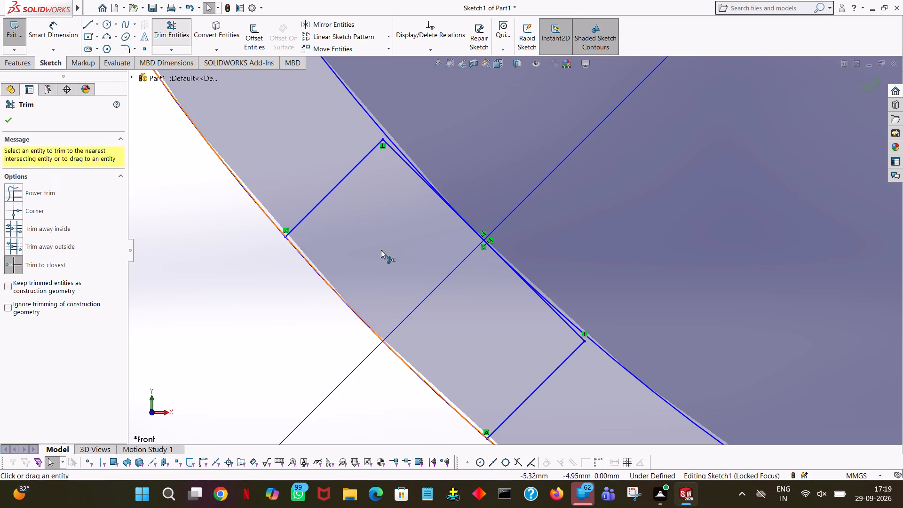
left_click(397, 153)
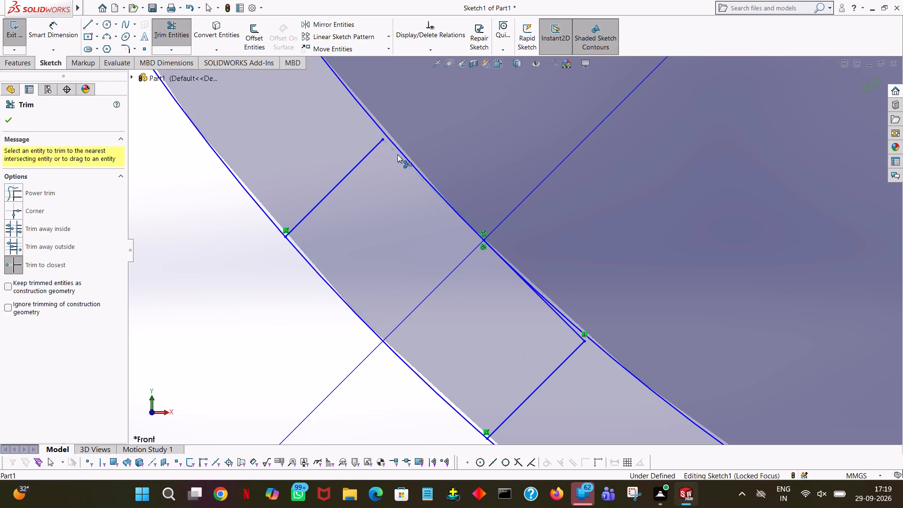
left_click(570, 327)
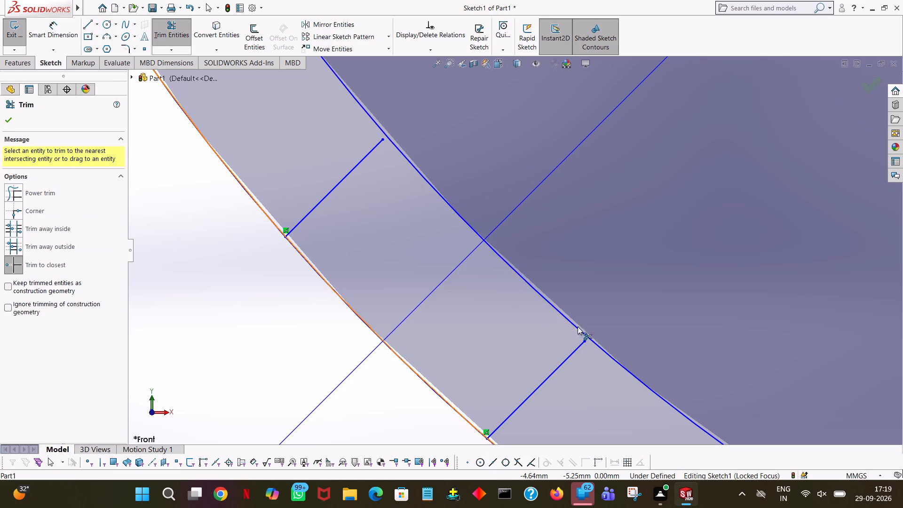
left_click(176, 44)
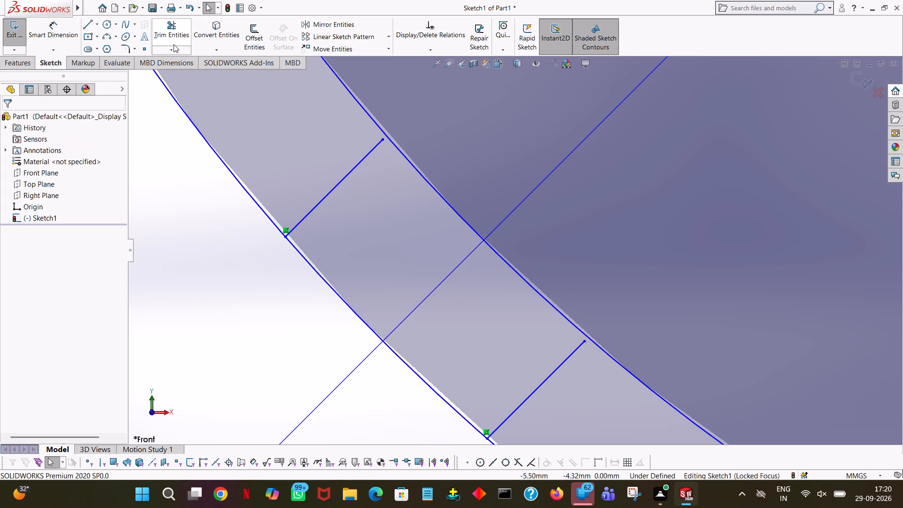
Extend the upper side line of the lower-left notch to the inner central circle.
left_click(171, 47)
left_click(182, 71)
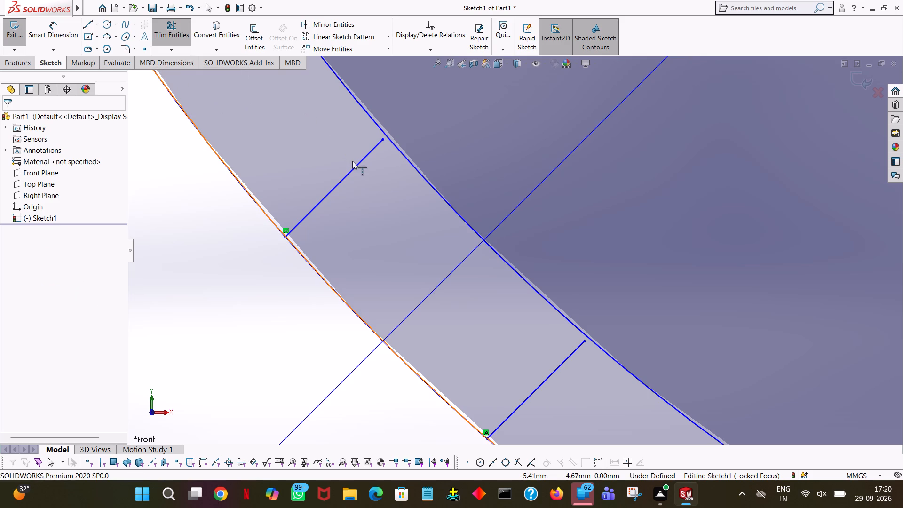
left_click(358, 165)
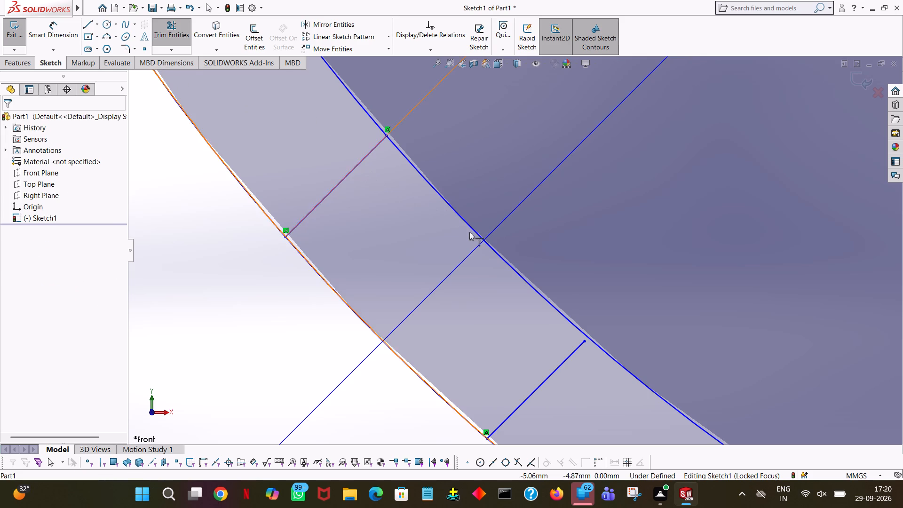
Extend the lower side line of the lower-left notch to the inner central circle.
left_click(564, 359)
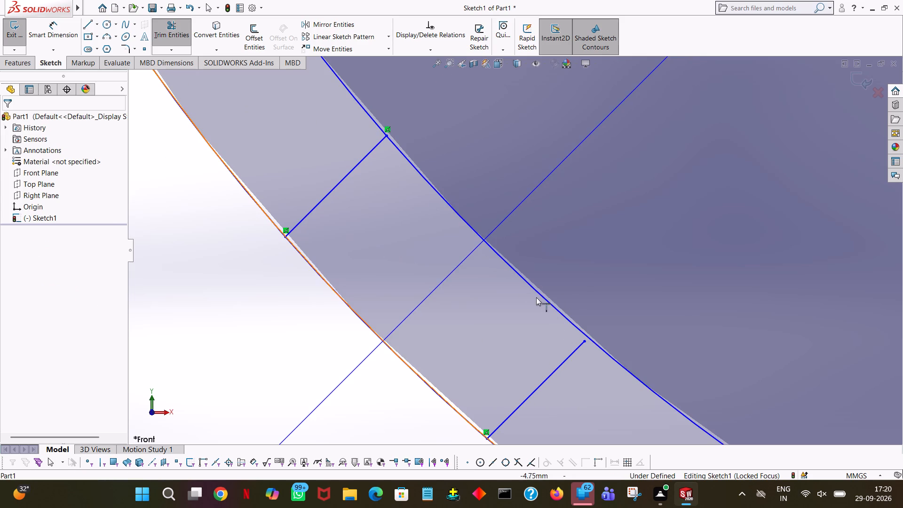
left_click(580, 344)
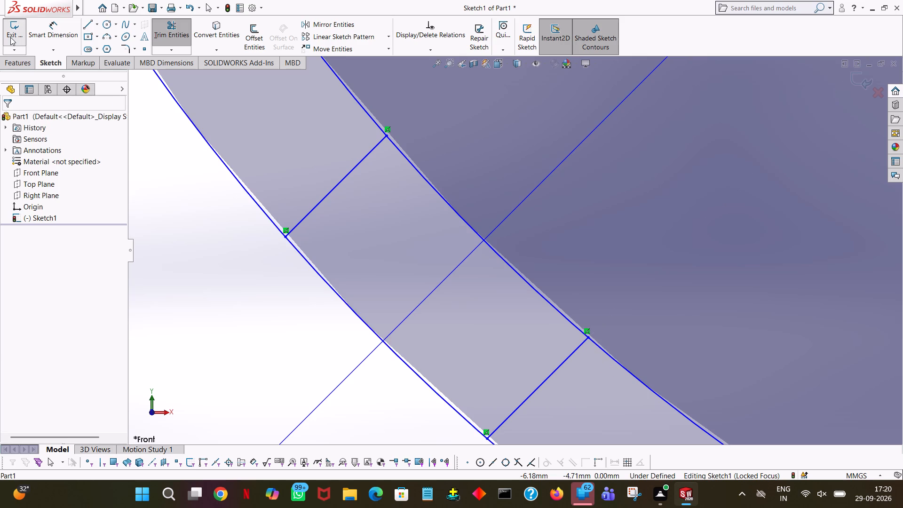
left_click(149, 170)
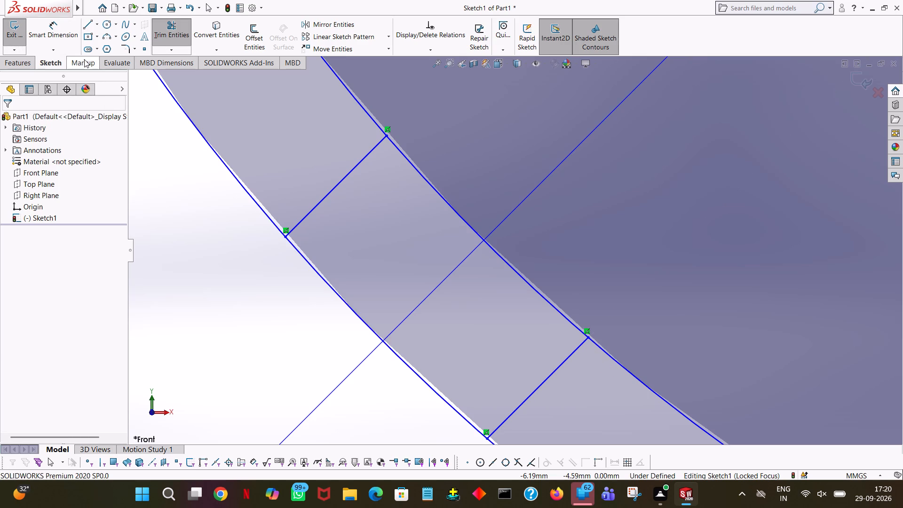
left_click(176, 28)
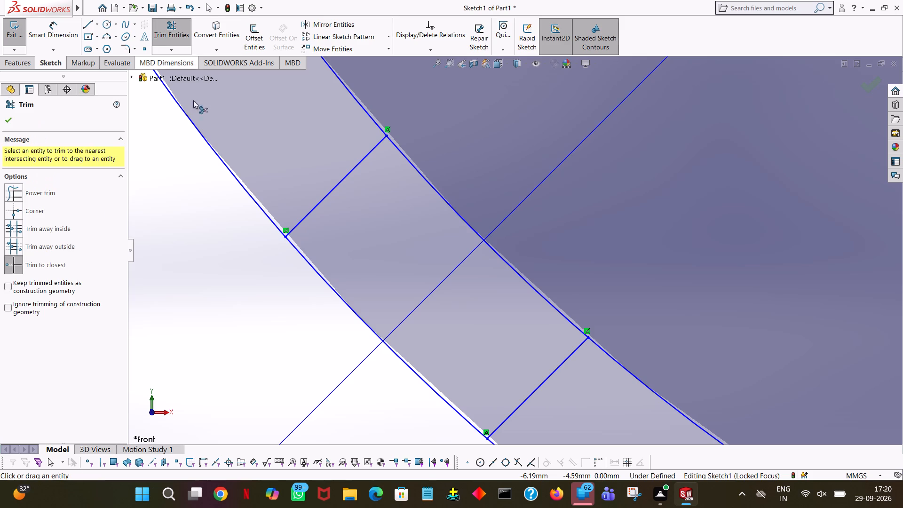
right_click(182, 186)
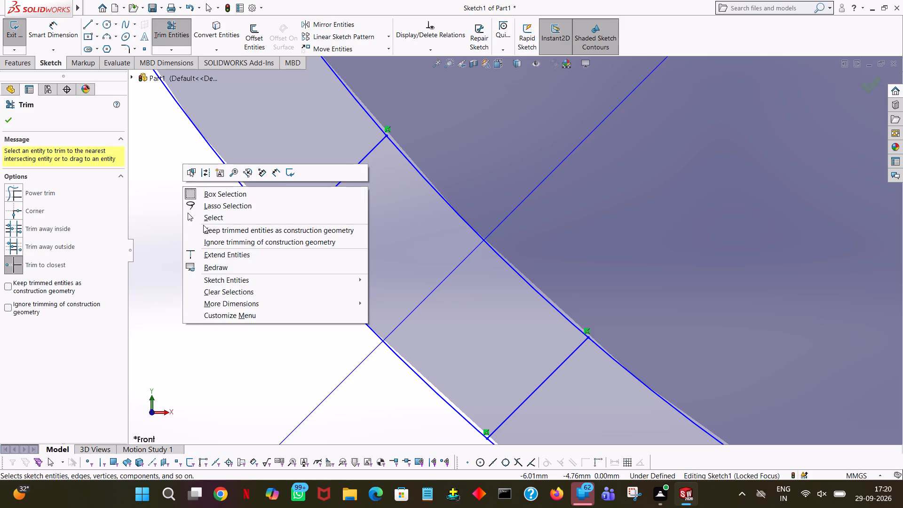
left_click(207, 214)
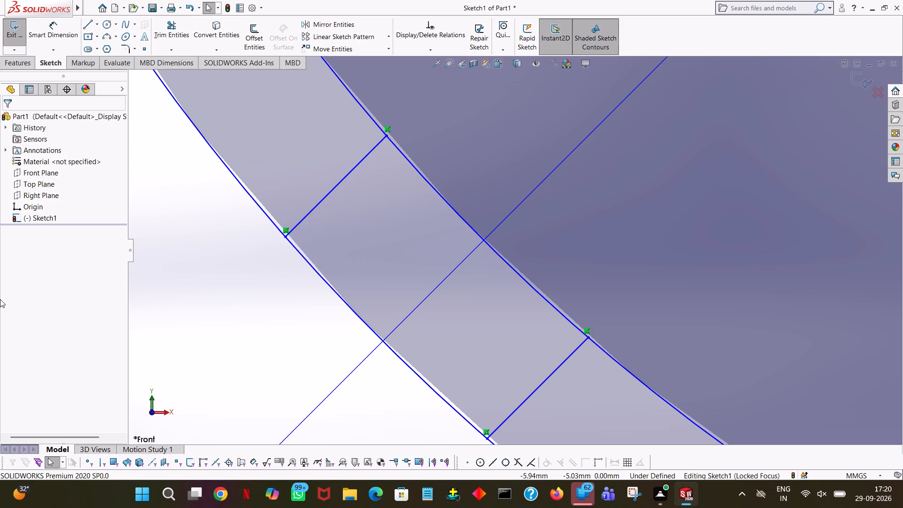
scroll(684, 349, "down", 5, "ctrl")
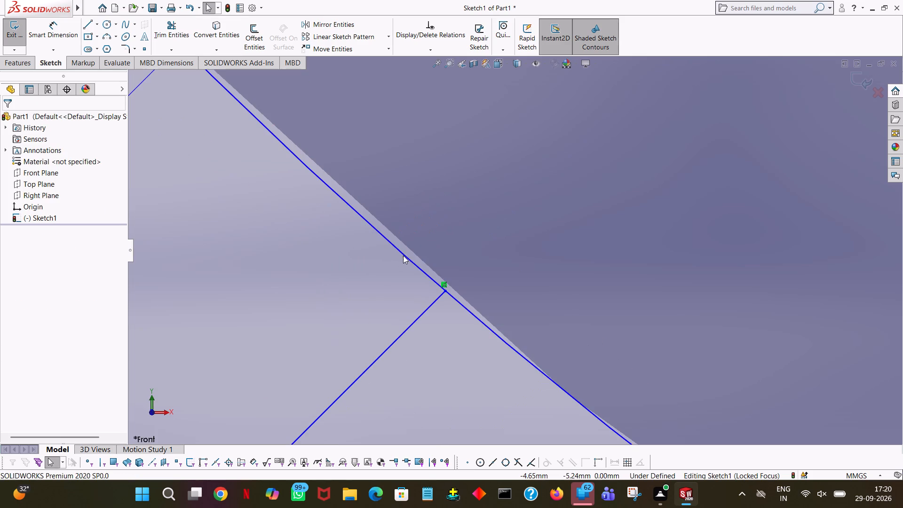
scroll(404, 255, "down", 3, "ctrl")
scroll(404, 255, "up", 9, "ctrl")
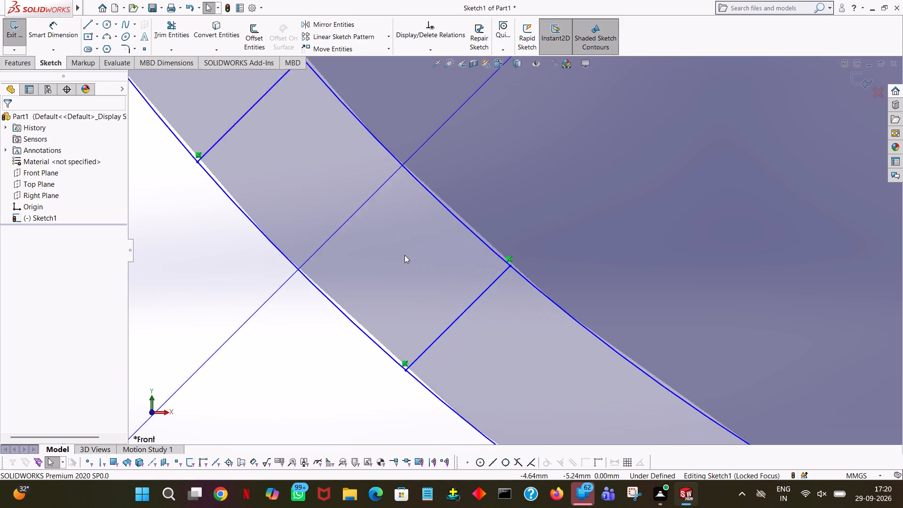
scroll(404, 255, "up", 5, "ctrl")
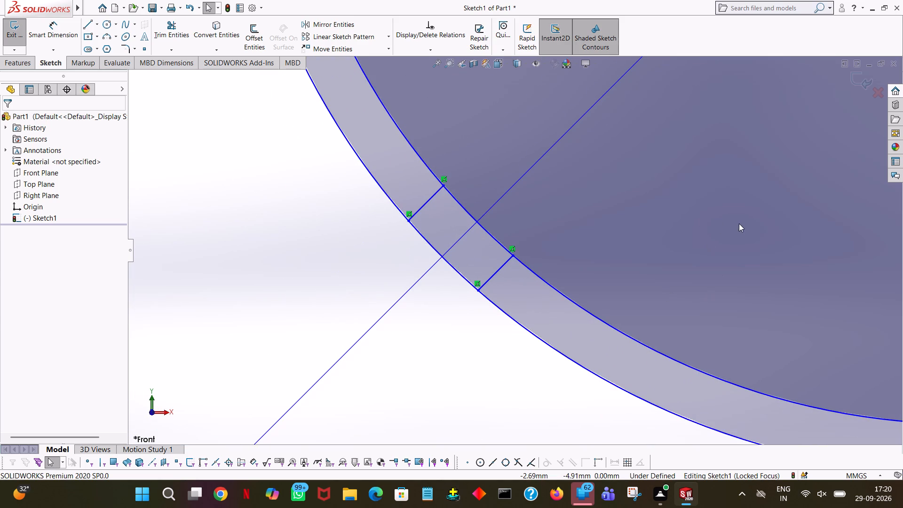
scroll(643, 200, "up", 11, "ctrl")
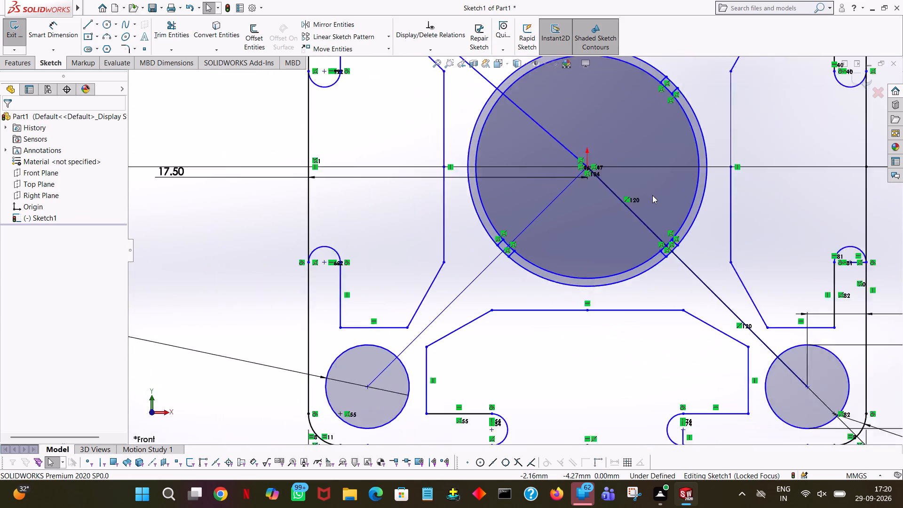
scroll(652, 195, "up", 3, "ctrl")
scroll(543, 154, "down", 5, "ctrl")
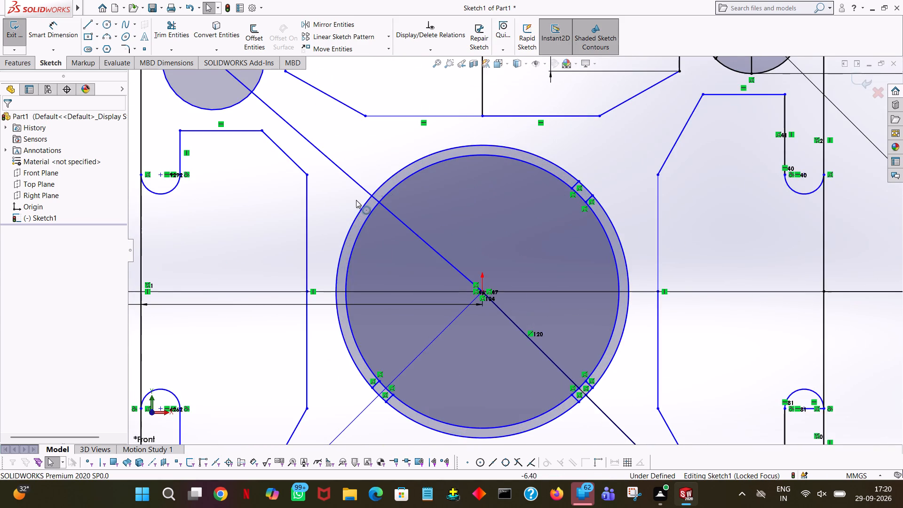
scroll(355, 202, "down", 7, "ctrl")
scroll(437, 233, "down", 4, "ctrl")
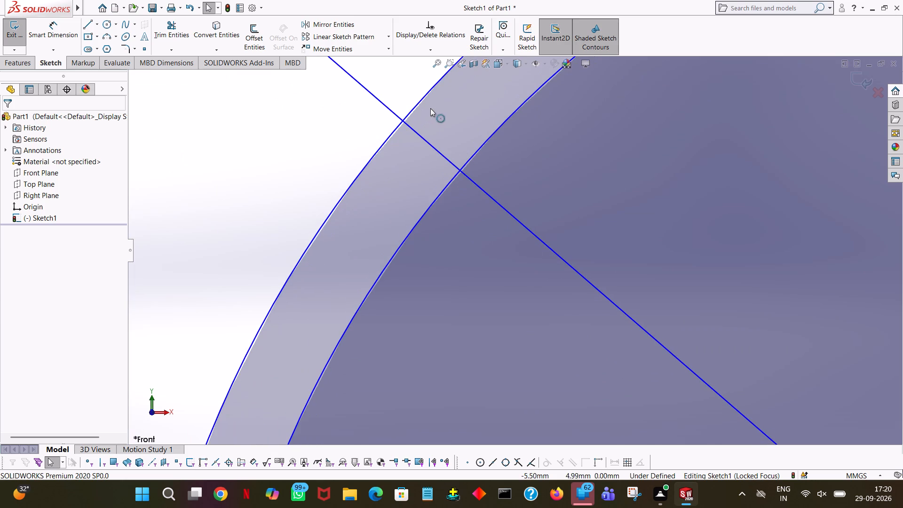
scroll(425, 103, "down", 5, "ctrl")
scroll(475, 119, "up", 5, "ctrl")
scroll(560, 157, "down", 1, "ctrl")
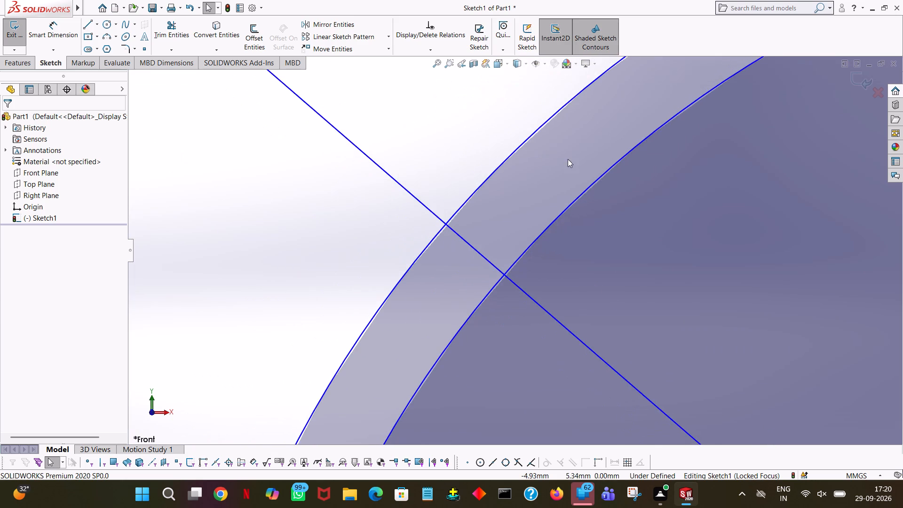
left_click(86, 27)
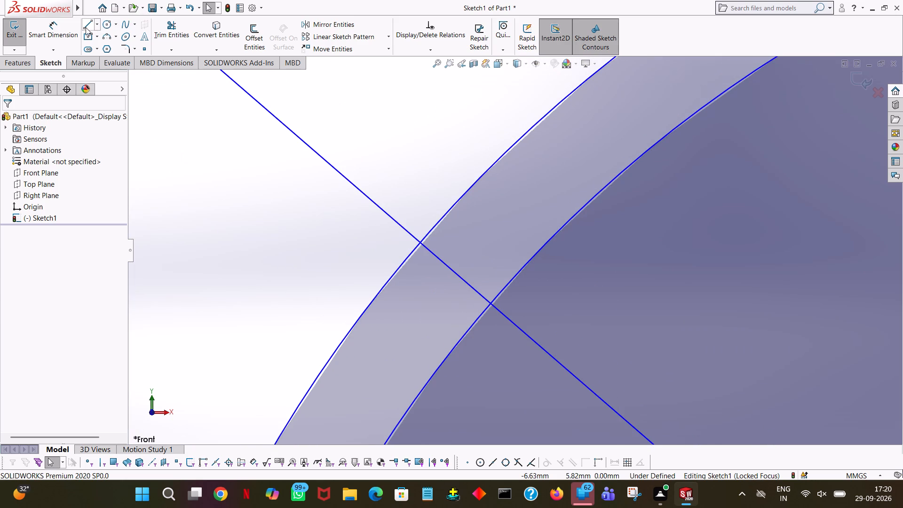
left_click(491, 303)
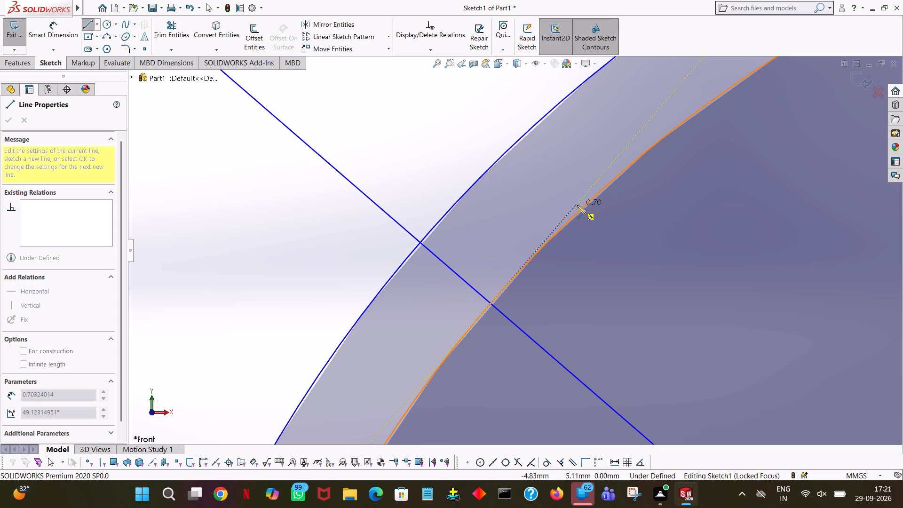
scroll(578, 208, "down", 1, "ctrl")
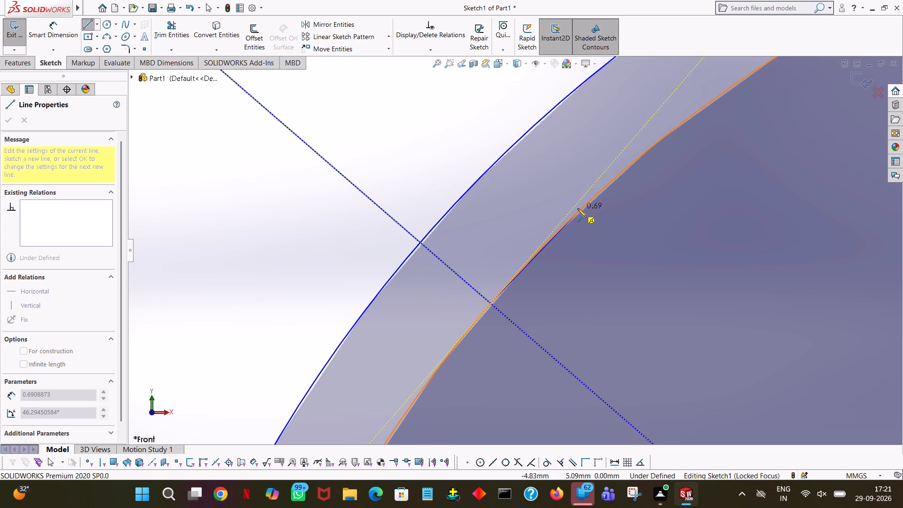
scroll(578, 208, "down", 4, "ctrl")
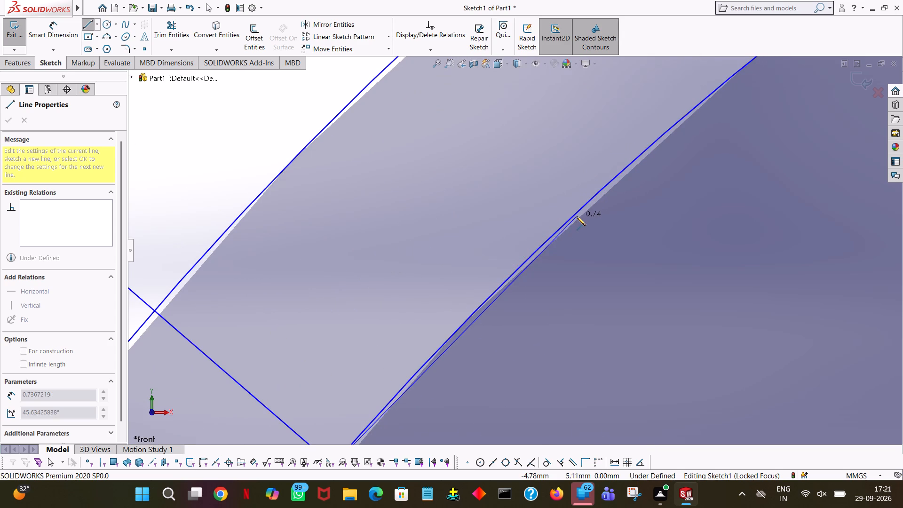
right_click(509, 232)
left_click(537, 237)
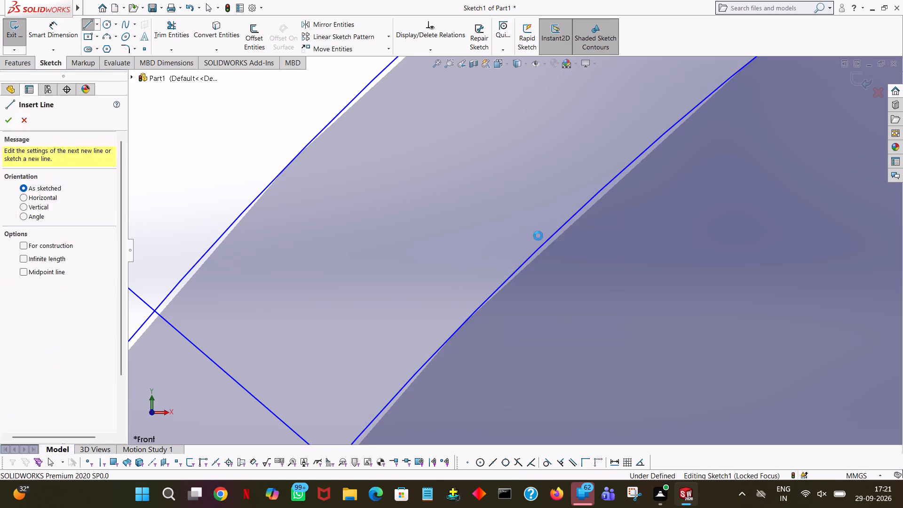
Draw a 0.5 mm helper line up-right from the upper-left diagonal's intersection with the inner central circle, perpendicular to the diagonal.
scroll(516, 302, "down", 4, "ctrl")
scroll(443, 339, "up", 7, "ctrl")
scroll(386, 389, "down", 2, "ctrl")
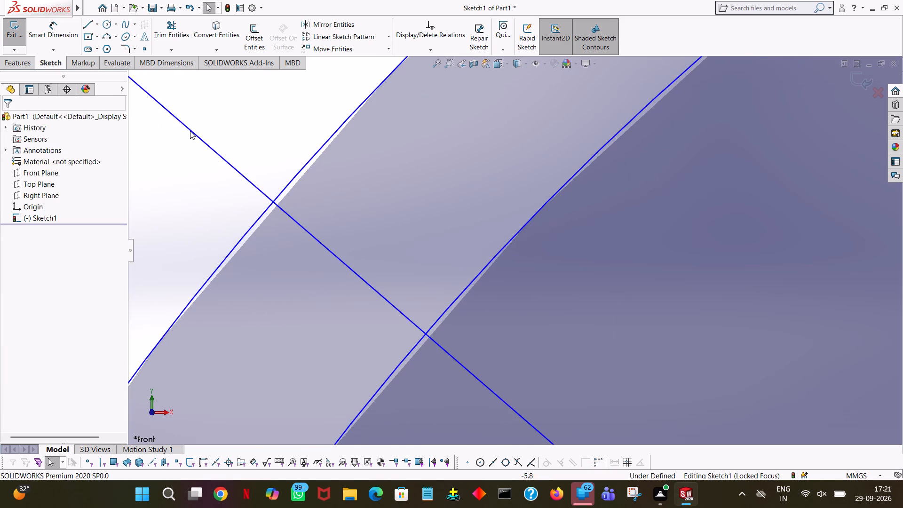
left_click(86, 22)
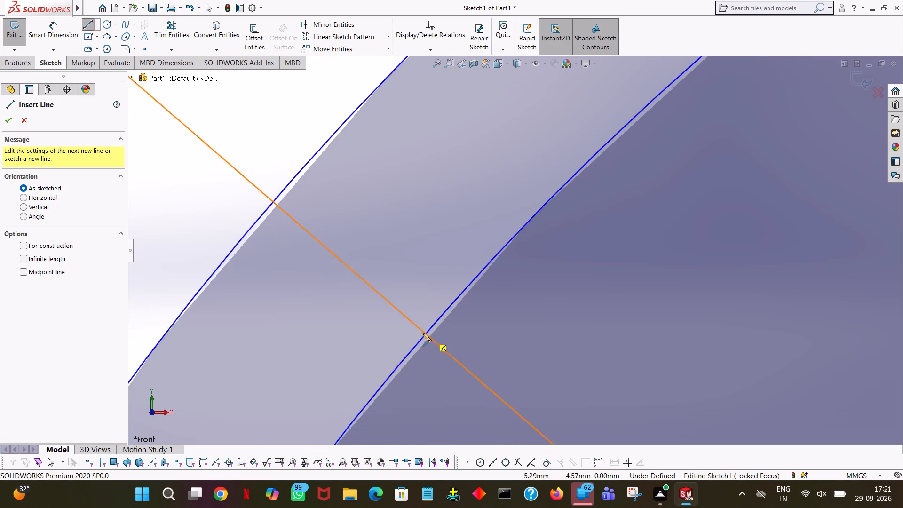
left_click(426, 333)
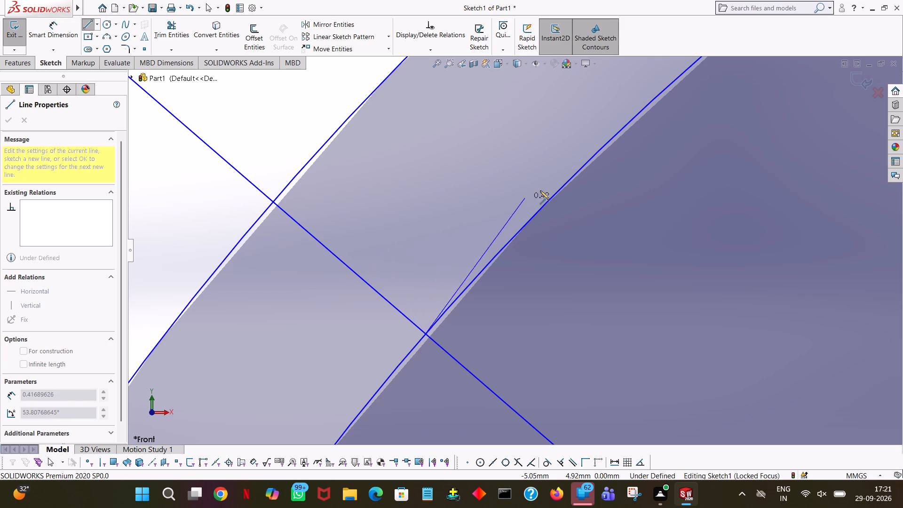
left_click(555, 182)
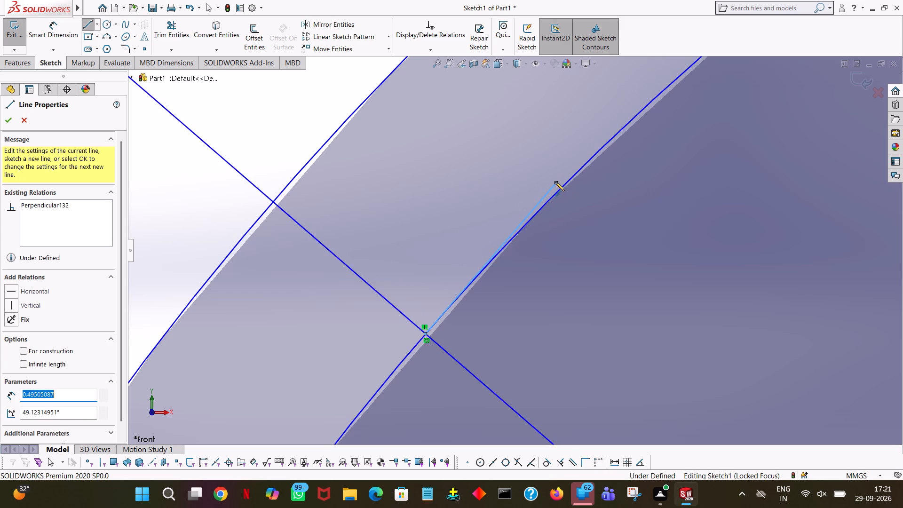
type("0.5")
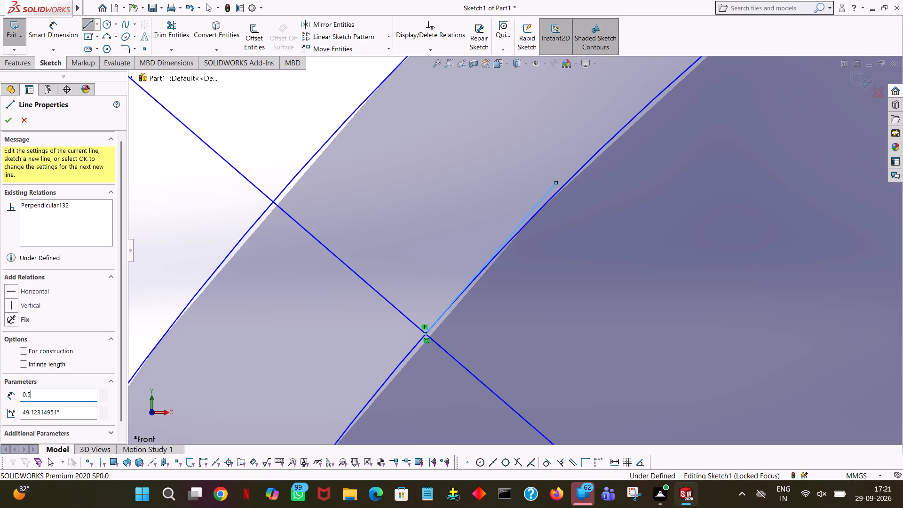
key("Return")
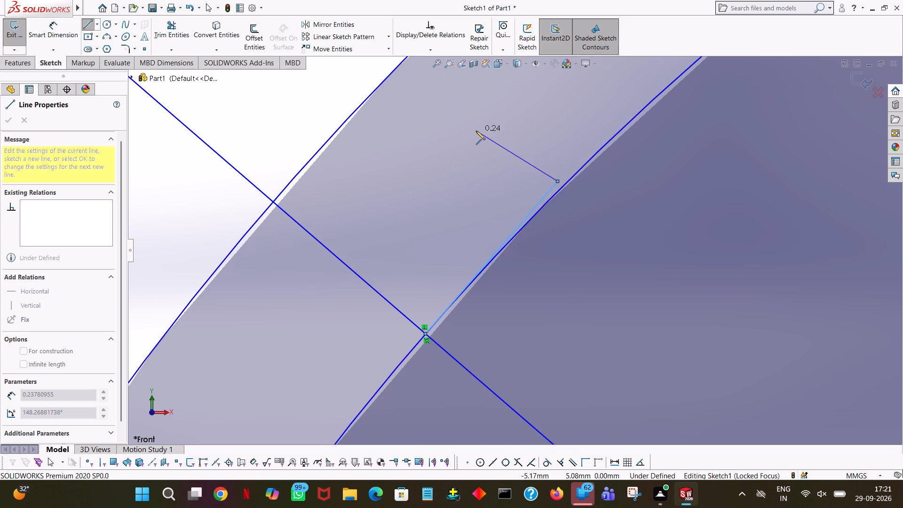
Draw the upper side line of the upper-left notch radially from the helper's end to the outer central circle, about 0.48 mm long.
middle_click_drag(476, 131, 480, 179, "ctrl")
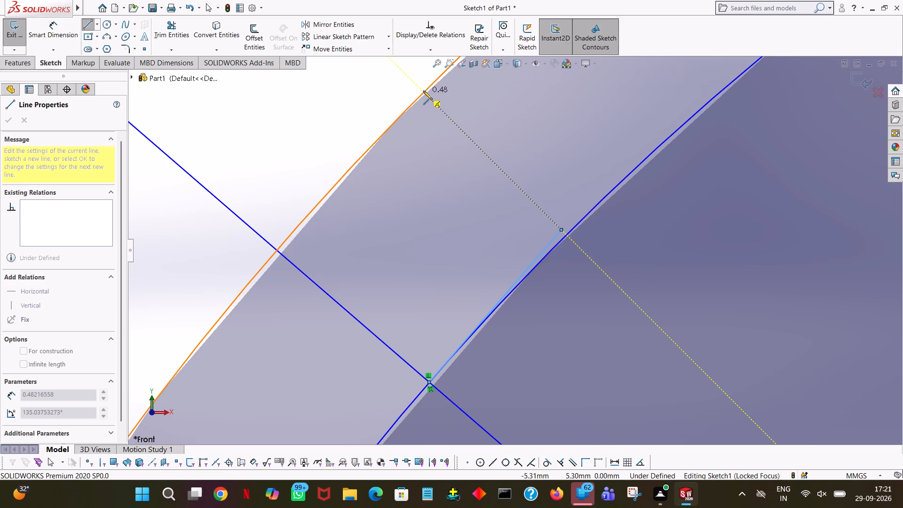
left_click(423, 91)
right_click(423, 91)
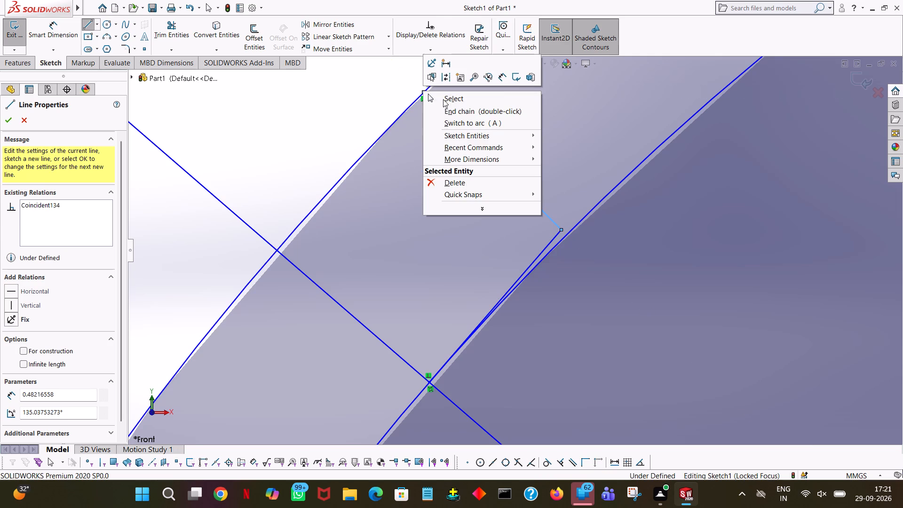
left_click(443, 99)
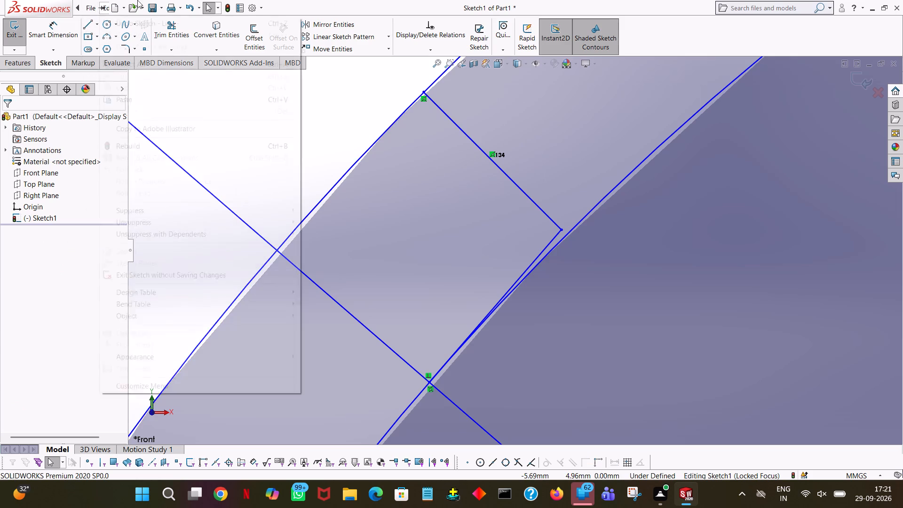
Trim away the 0.5 mm helper line above the upper-left diagonal.
left_click(173, 38)
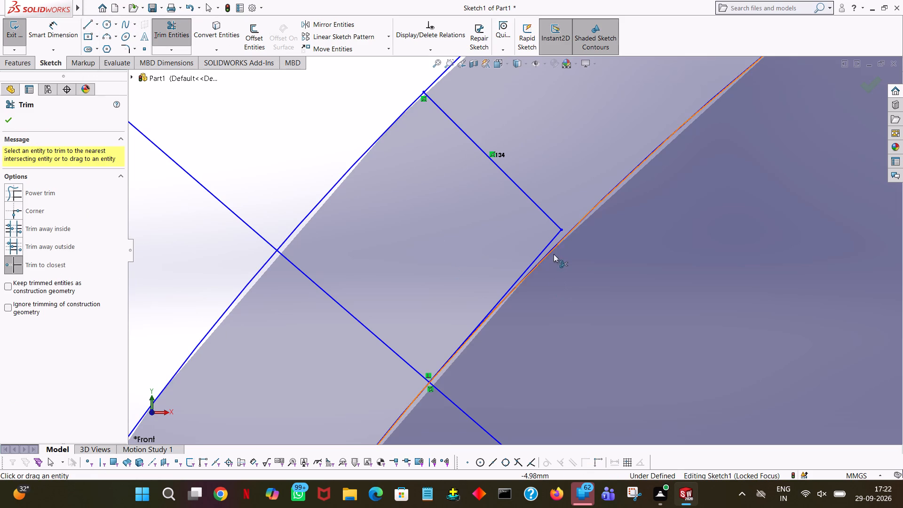
left_click(551, 234)
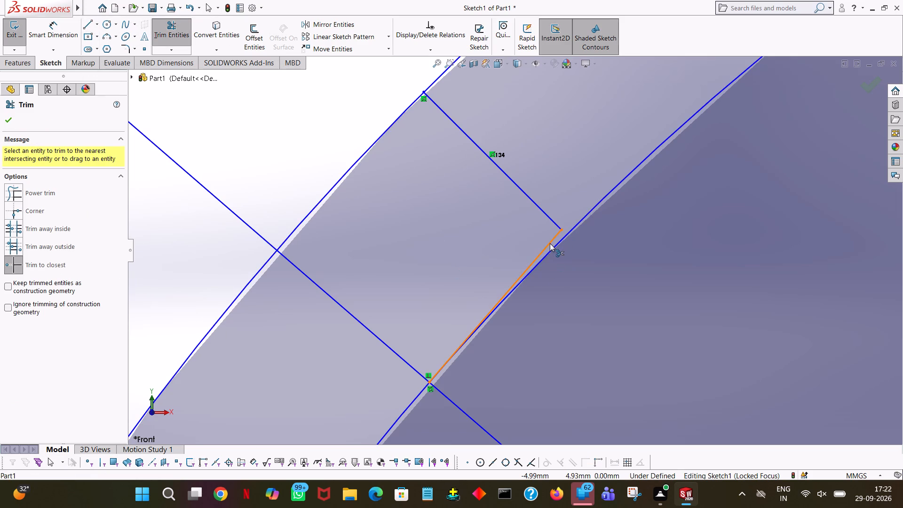
left_click(550, 243)
Draw a 0.5 mm helper line down-left from the upper-left diagonal's intersection with the inner central circle, perpendicular to the diagonal.
scroll(553, 248, "down", 2, "ctrl")
scroll(553, 249, "up", 6, "ctrl")
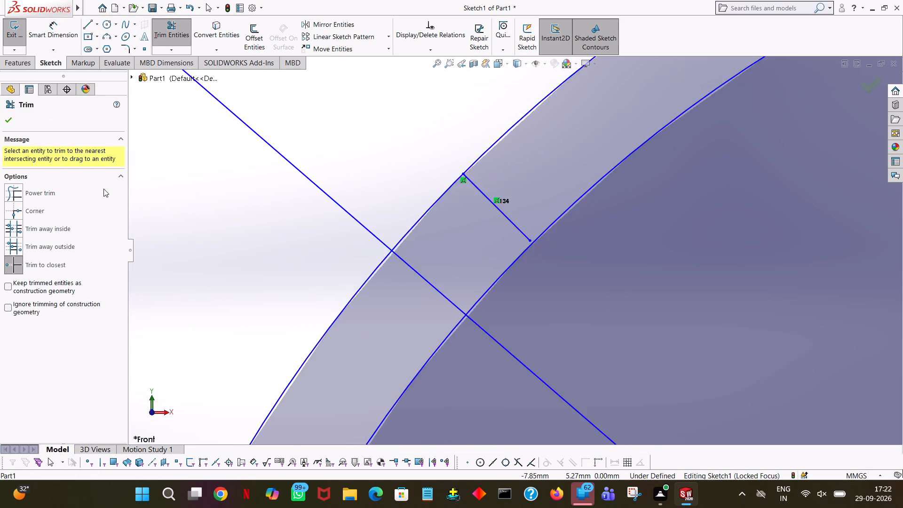
scroll(103, 189, "up", 3, "ctrl")
left_click(88, 23, "ctrl")
scroll(356, 238, "down", 1, "ctrl")
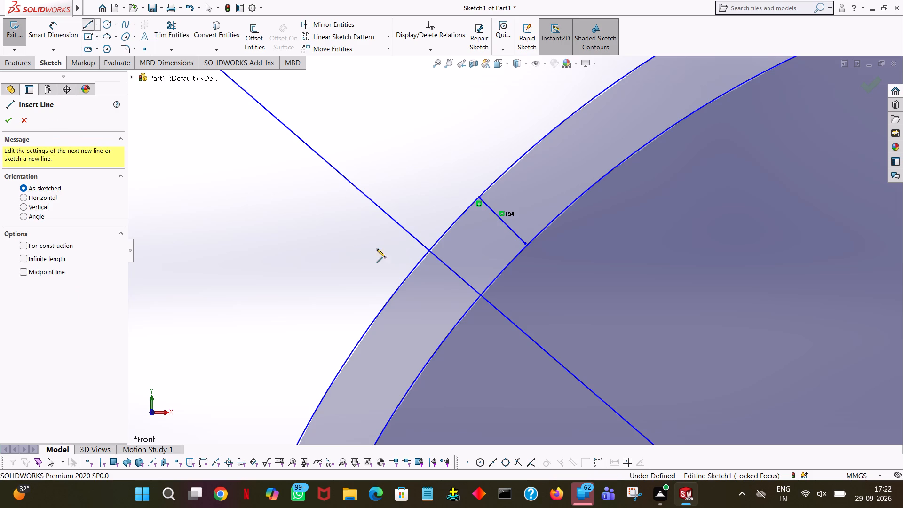
scroll(377, 249, "down", 6, "ctrl")
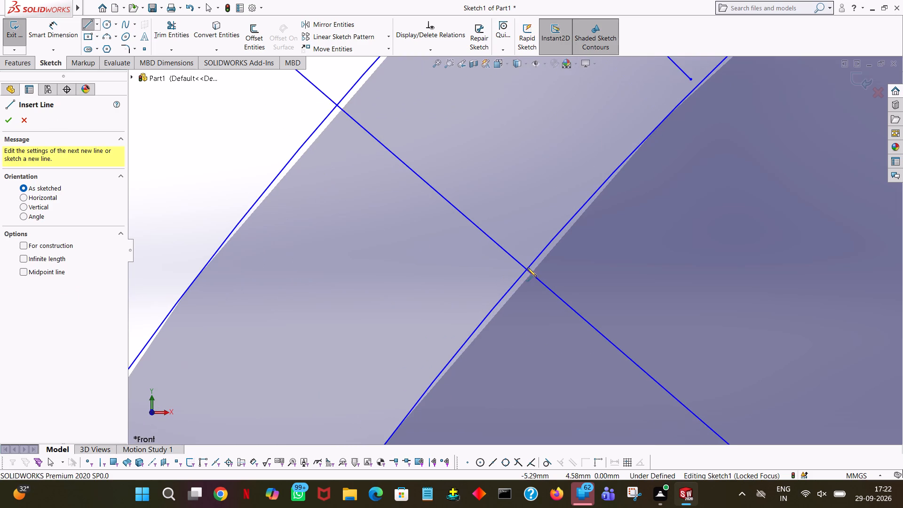
left_click(528, 269, "ctrl")
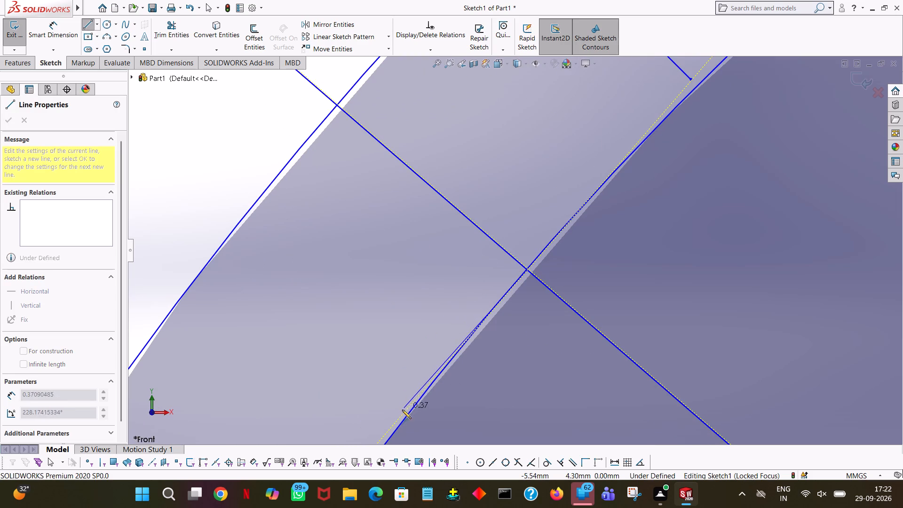
left_click(389, 427)
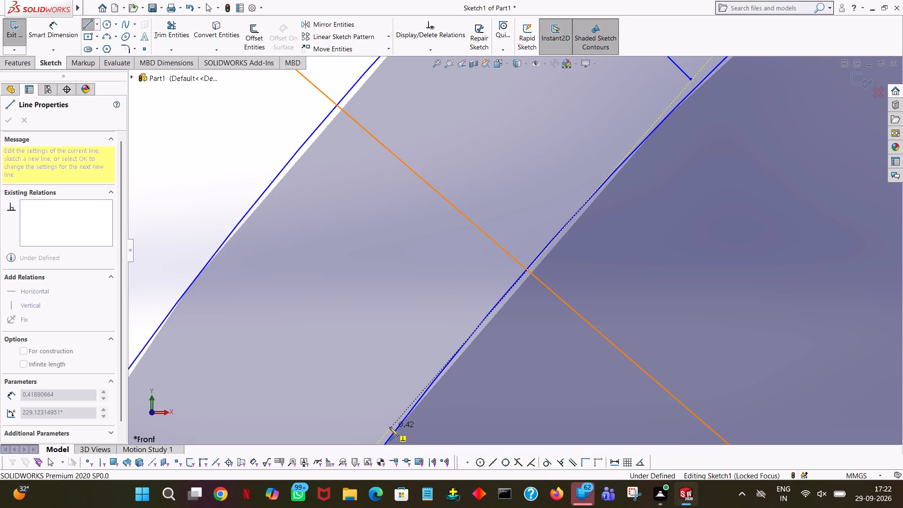
type("0.")
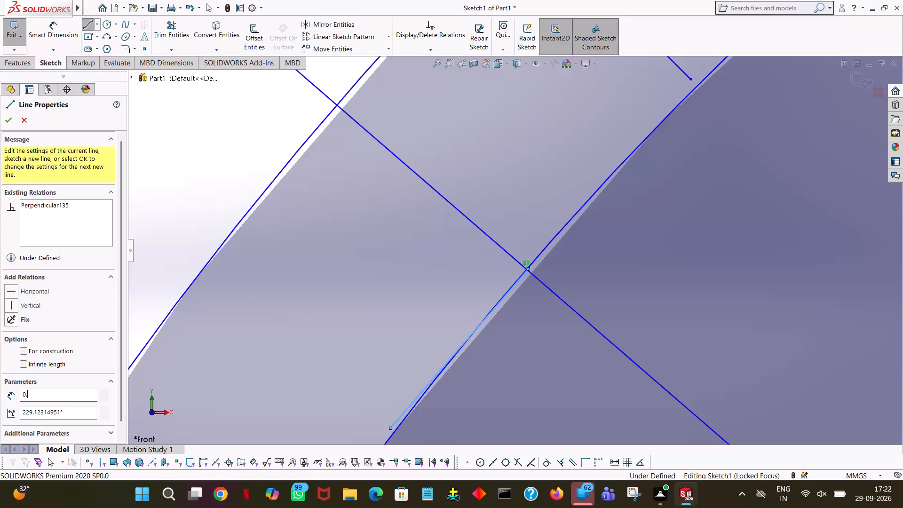
key("BackSpace")
type(".5")
key("Return")
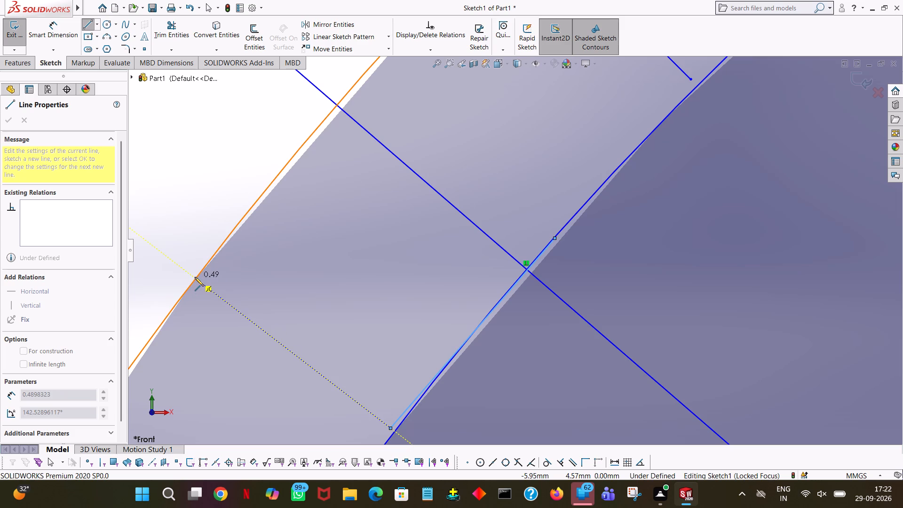
Draw the lower side line of the upper-left notch radially from the helper's end to the outer central circle, about 0.49 mm long.
left_click(195, 277)
right_click(195, 277)
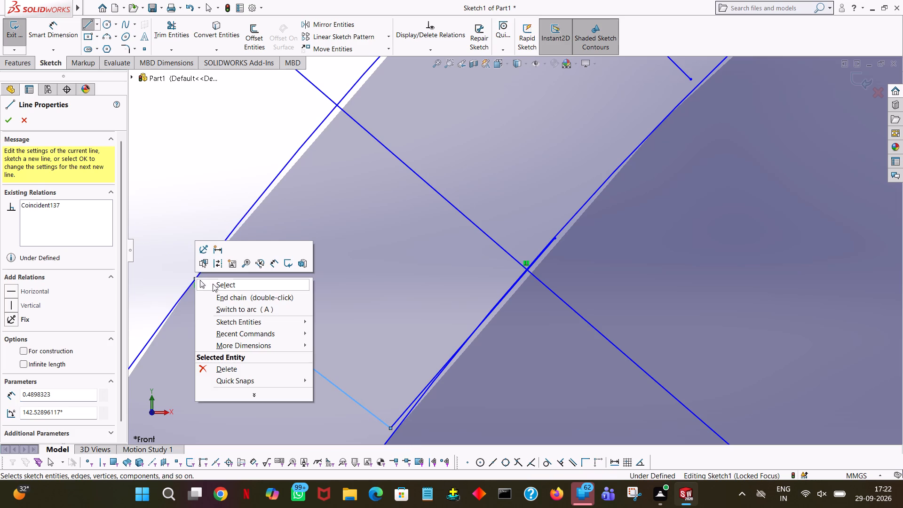
left_click(215, 288)
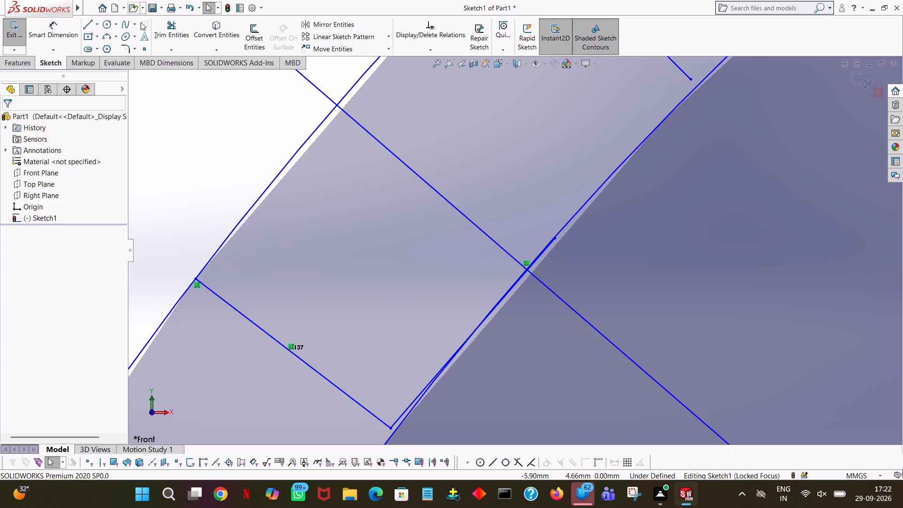
Trim away the lower end of the 0.5 mm helper line where it departs from the inner central circle.
left_click(180, 30)
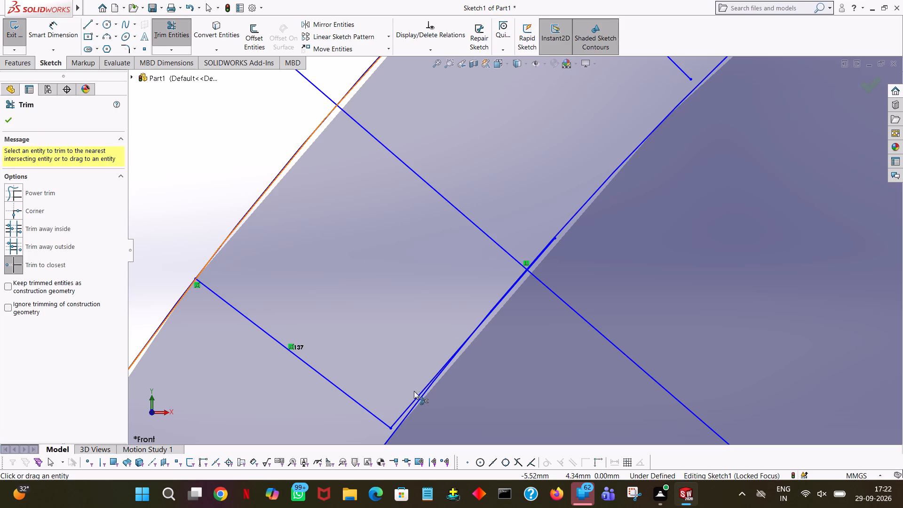
left_click(413, 401)
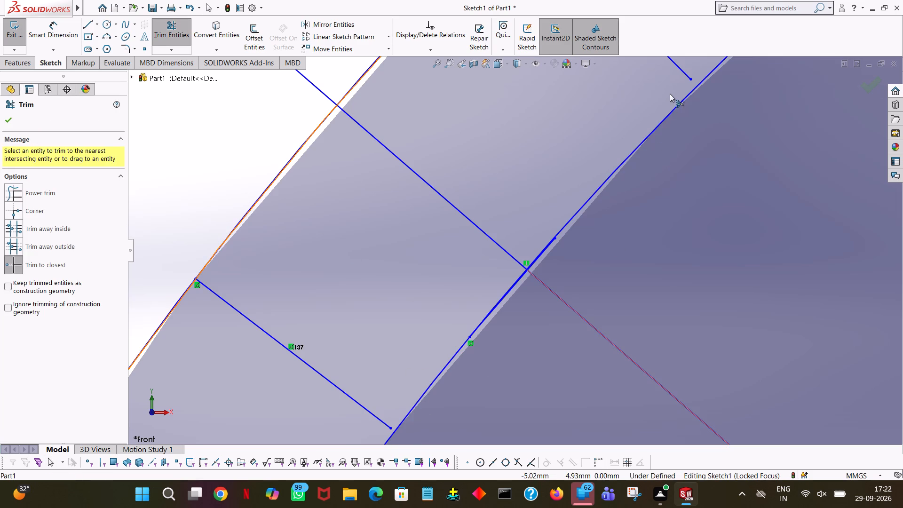
Extend both side lines of the upper-left notch to the inner central circle.
left_click(177, 48)
left_click(191, 75)
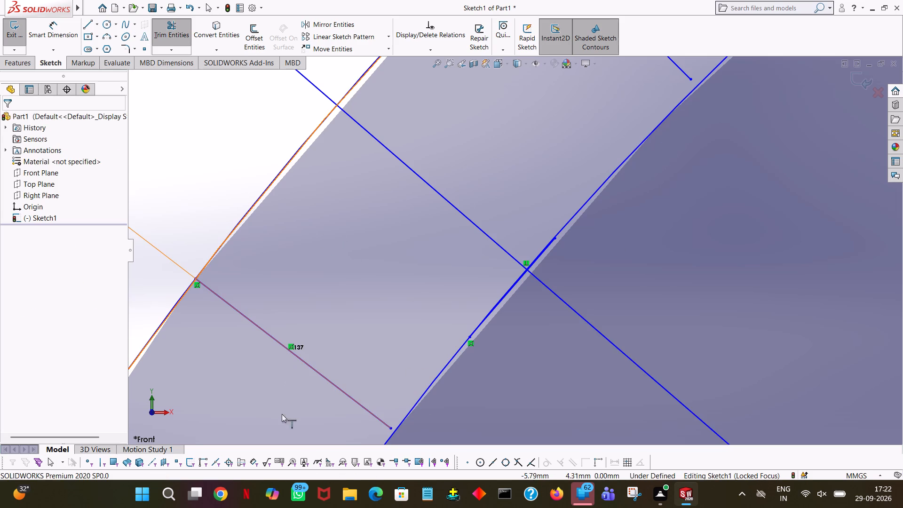
left_click(380, 416)
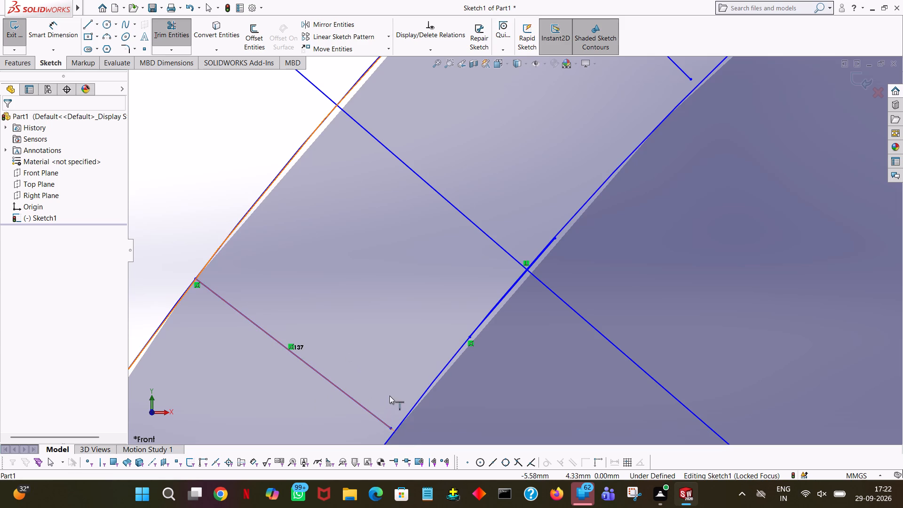
left_click(378, 417)
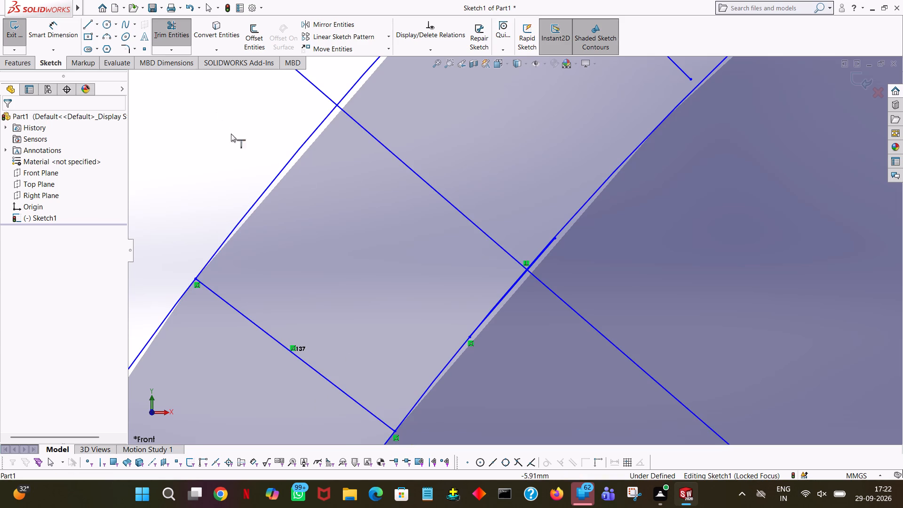
left_click(678, 69)
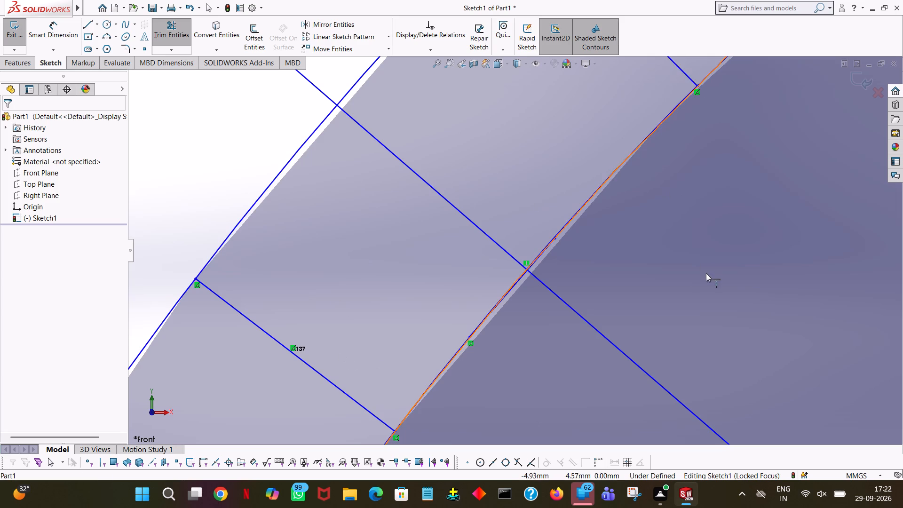
Trim away the inner-circle arcs between the upper-left notch's side lines and the leftover pieces of the helper line.
scroll(372, 183, "down", 4, "ctrl")
scroll(372, 183, "up", 2, "ctrl")
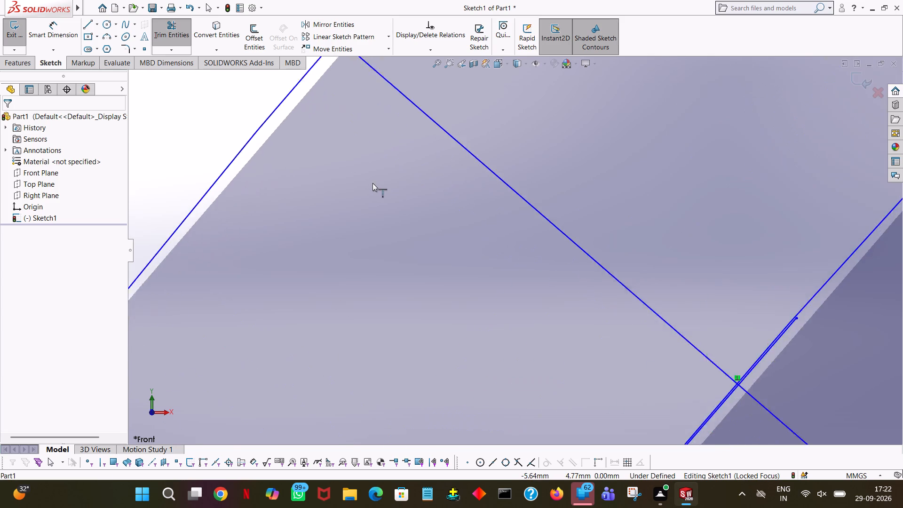
scroll(372, 183, "up", 9, "ctrl")
scroll(703, 278, "up", 5, "ctrl")
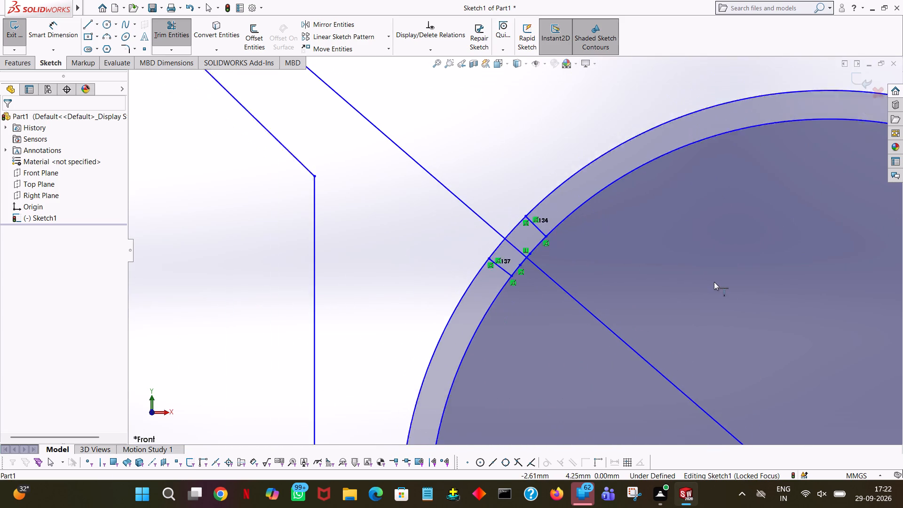
scroll(714, 282, "up", 8, "ctrl")
scroll(729, 389, "down", 2, "ctrl")
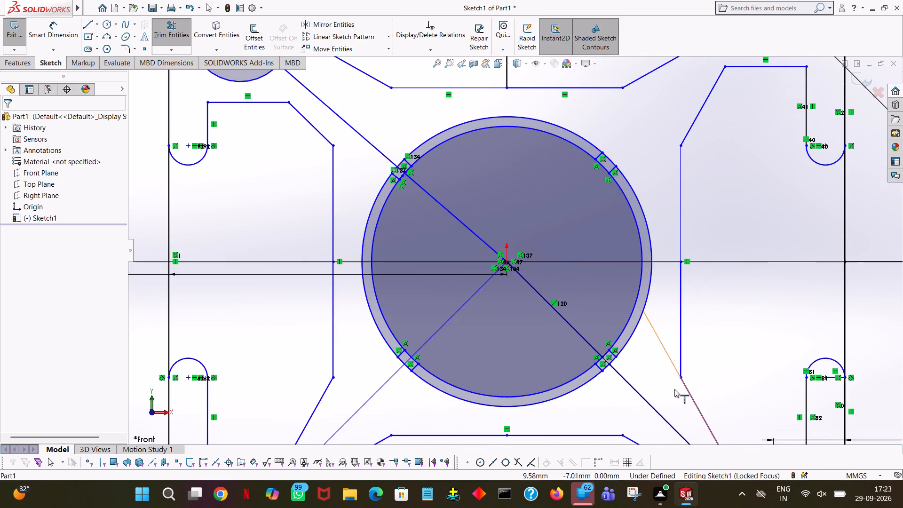
scroll(670, 387, "down", 1, "ctrl")
left_click(179, 50)
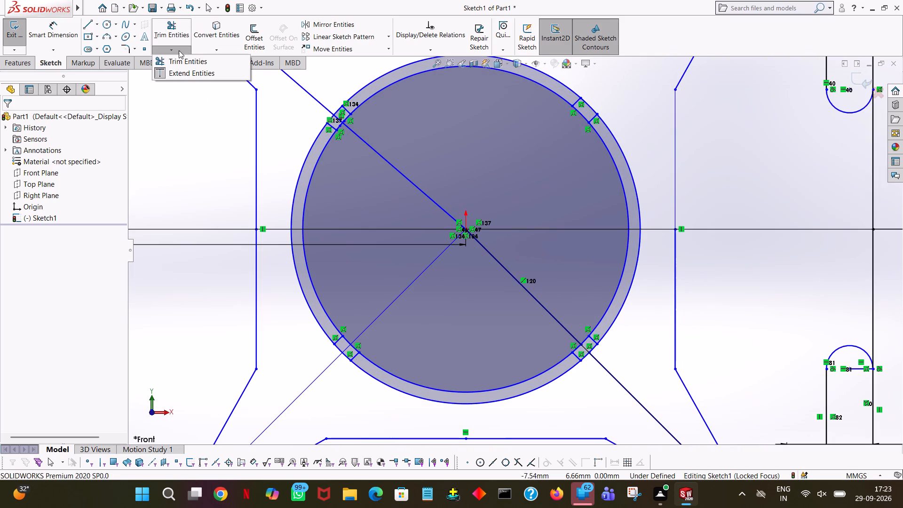
left_click(175, 60)
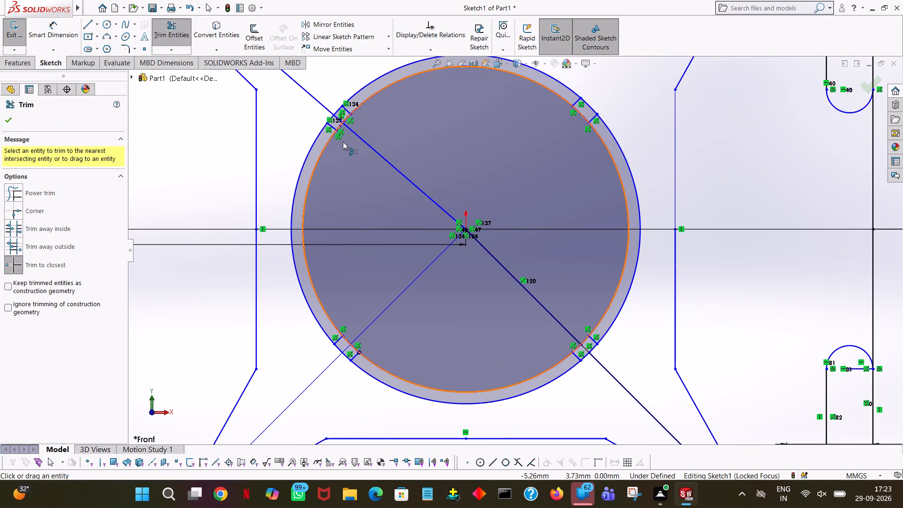
scroll(343, 142, "down", 4, "ctrl")
scroll(442, 173, "down", 2, "ctrl")
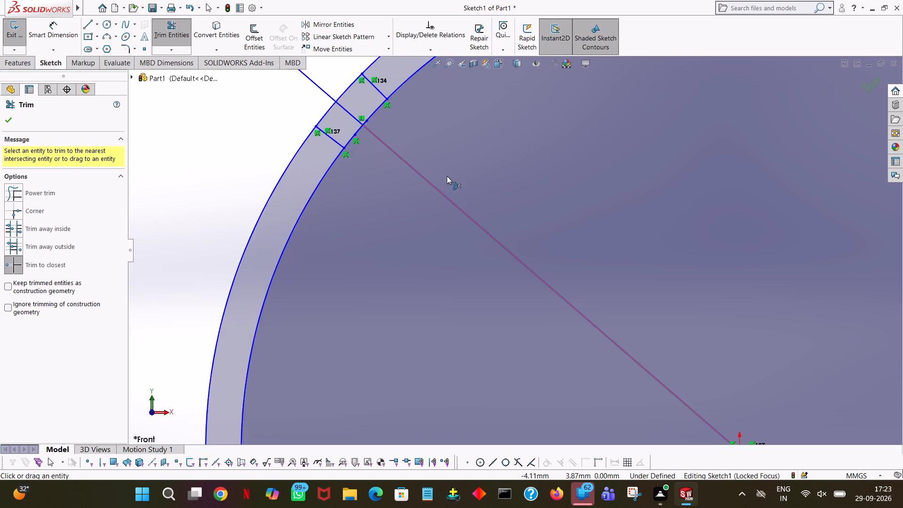
scroll(447, 176, "down", 2, "ctrl")
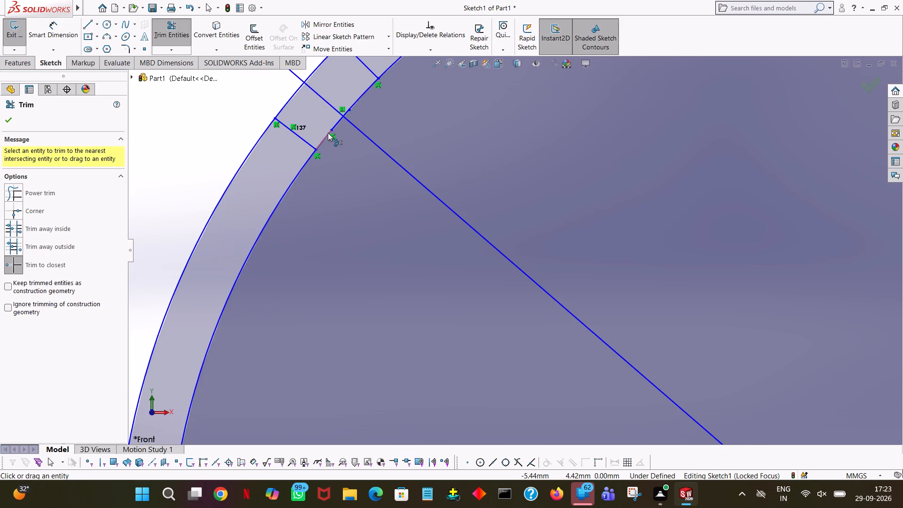
left_click(328, 133)
left_click(333, 128)
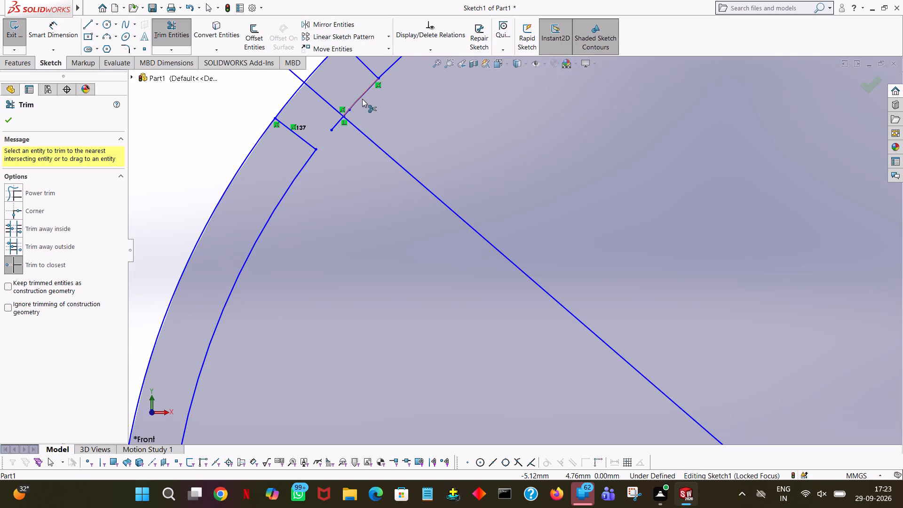
left_click(364, 94)
left_click(336, 126)
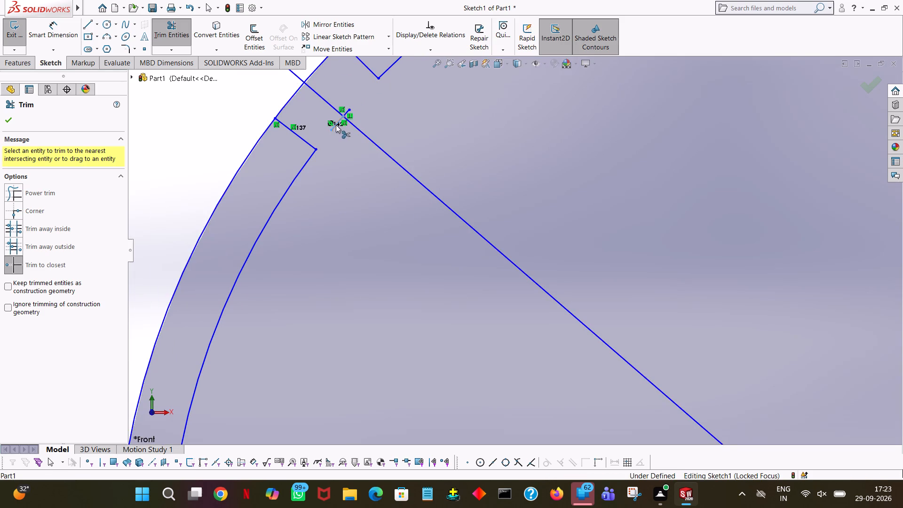
left_click(346, 111)
Trim away the whole upper-left diagonal, both inside the central circles and between the outer central circle and the upper-left corner circle.
left_click(351, 125)
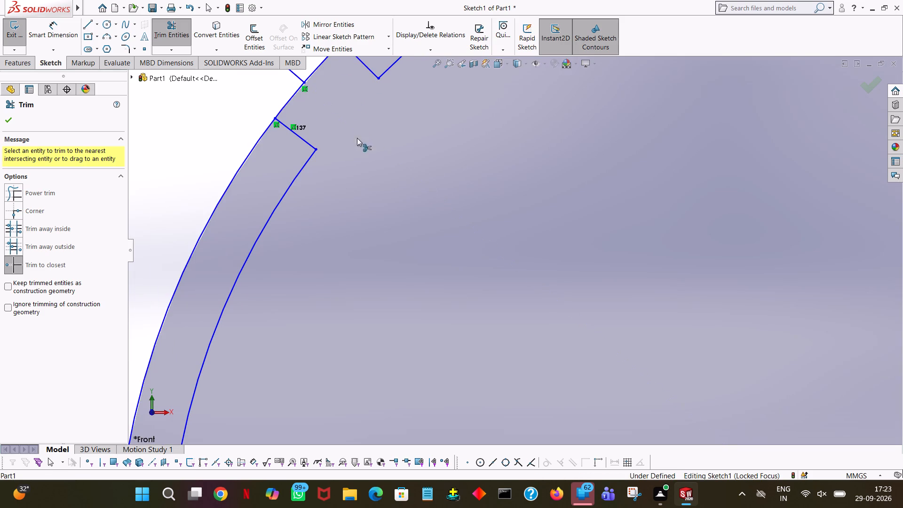
scroll(383, 162, "down", 2, "ctrl")
scroll(387, 167, "up", 6, "ctrl")
scroll(363, 117, "up", 2, "ctrl")
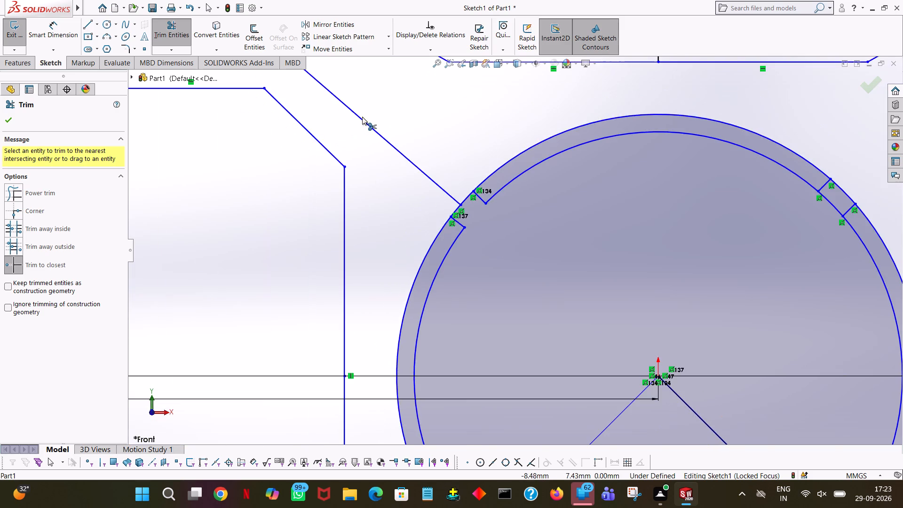
scroll(361, 118, "up", 5, "ctrl")
left_click(389, 142, "ctrl")
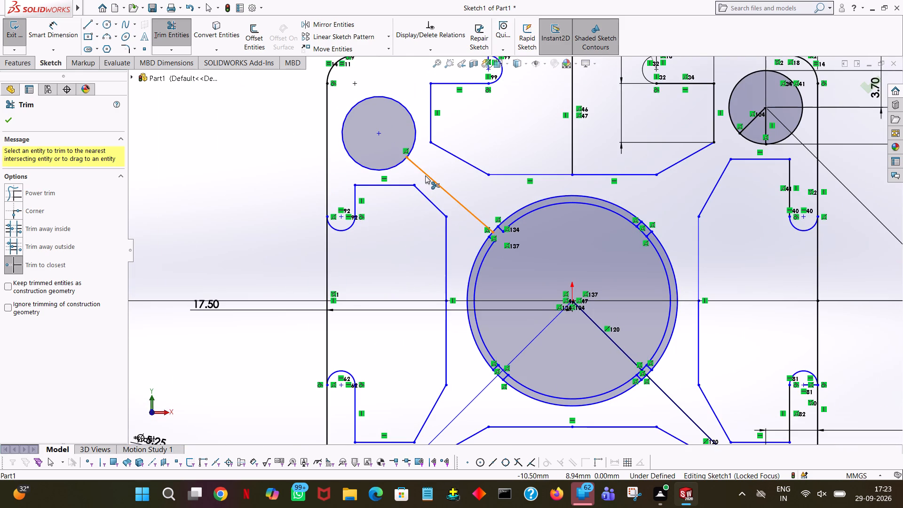
left_click(425, 175)
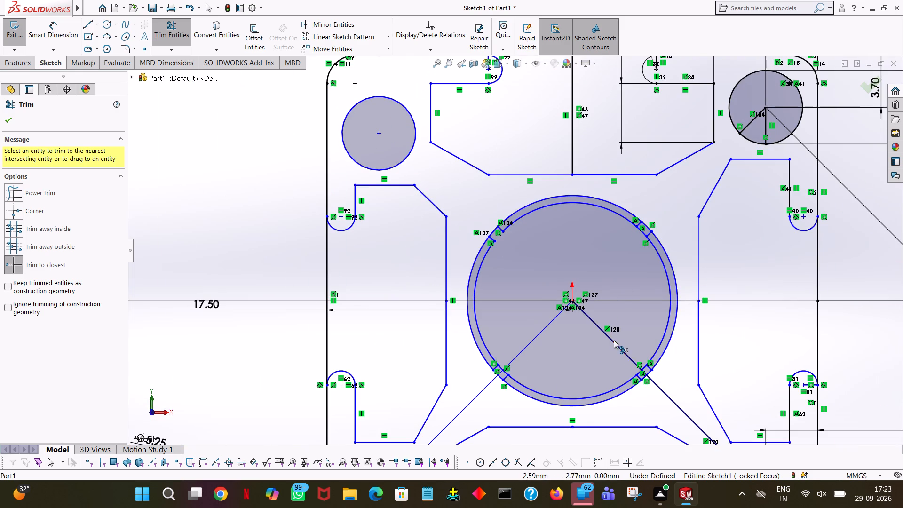
Trim away the solid line overlapping the lower-right diagonal, both inside and outside the central circles.
left_click(614, 340)
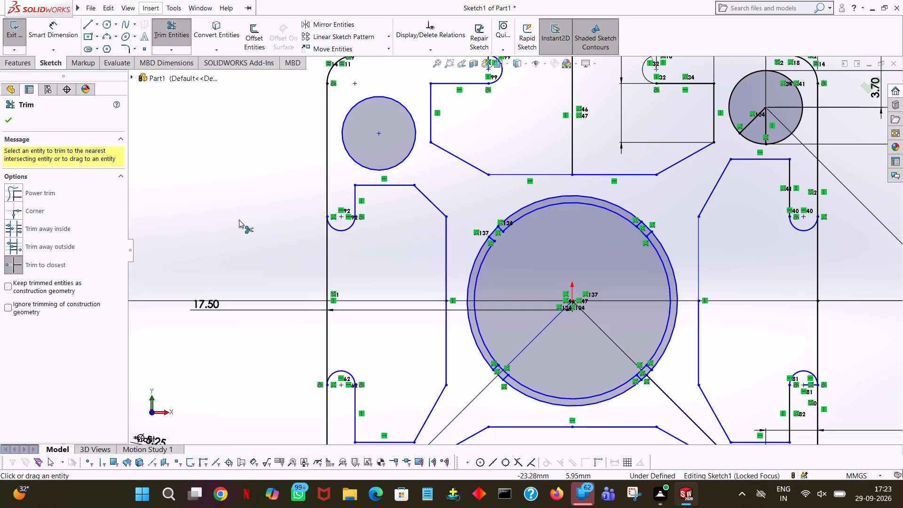
left_click(685, 416)
double_click(688, 416)
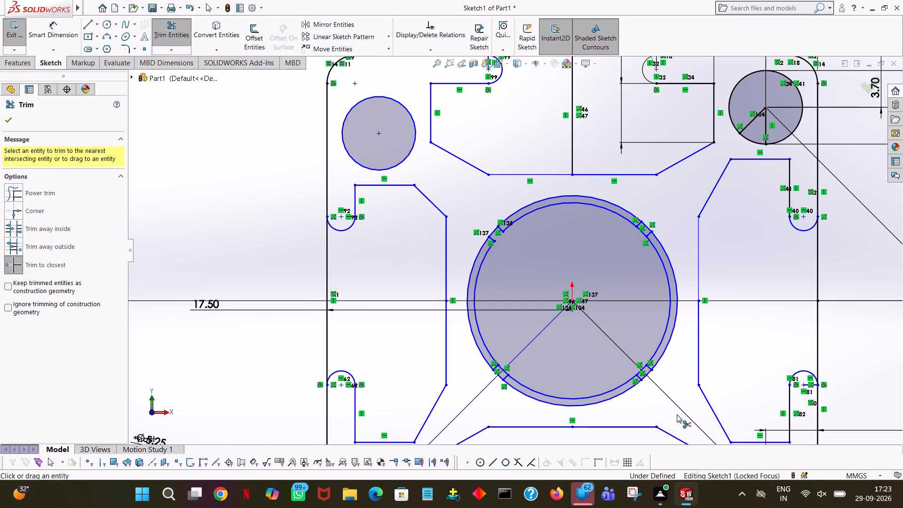
double_click(625, 354)
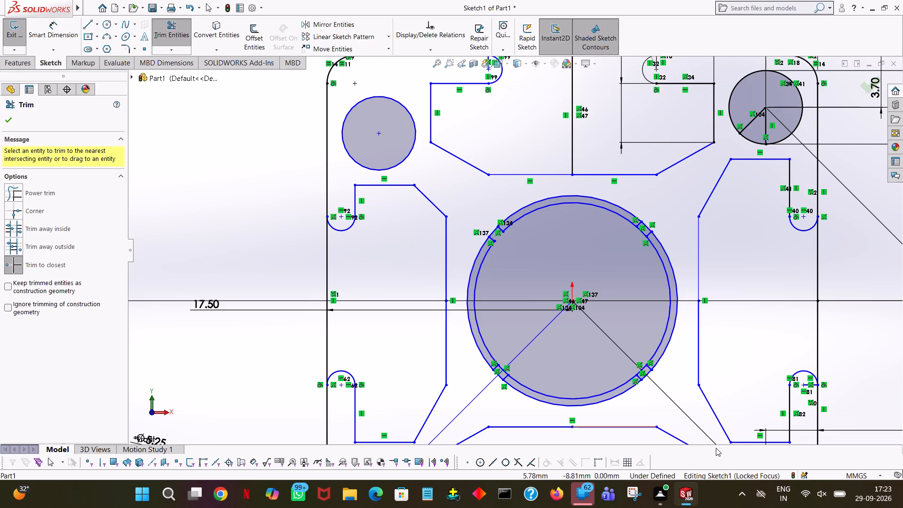
Trim away the four long outer-circle arcs between the diagonal notches, keeping only the short arcs that cap the notches.
left_click(676, 292)
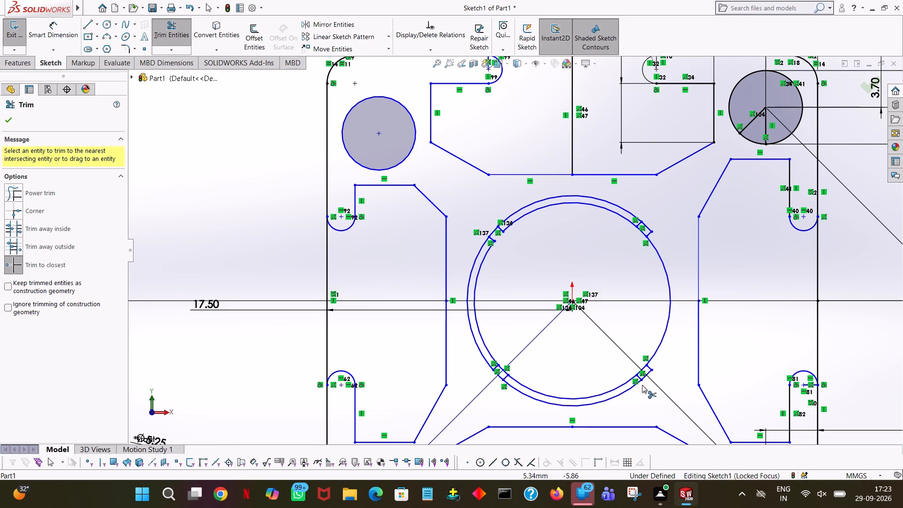
left_click(624, 389)
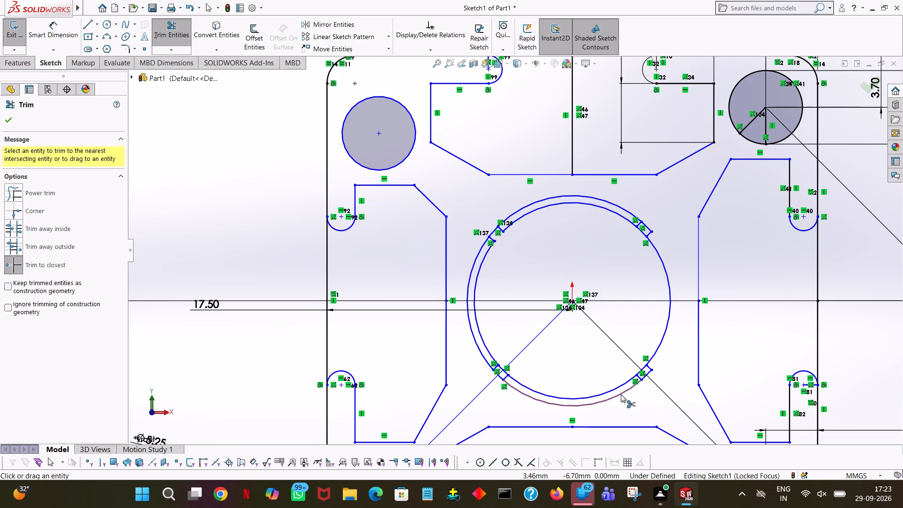
left_click(621, 393)
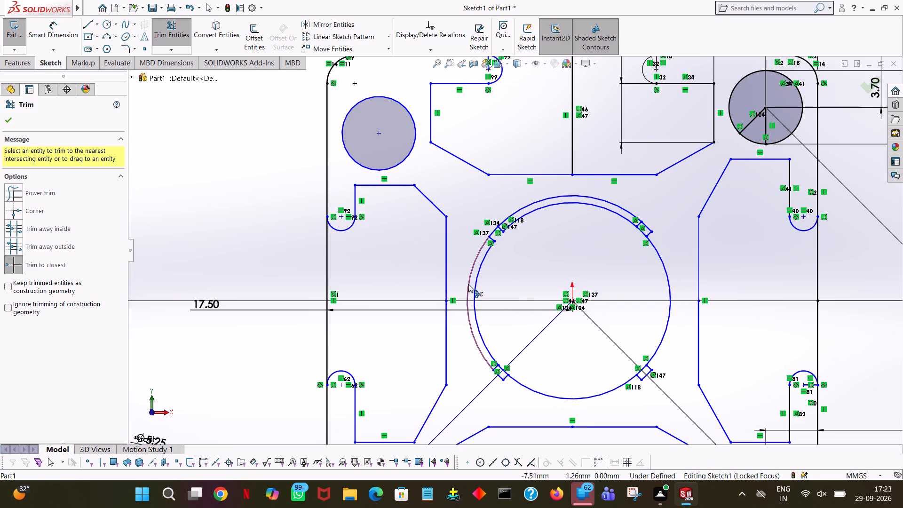
left_click(468, 284)
left_click(564, 195)
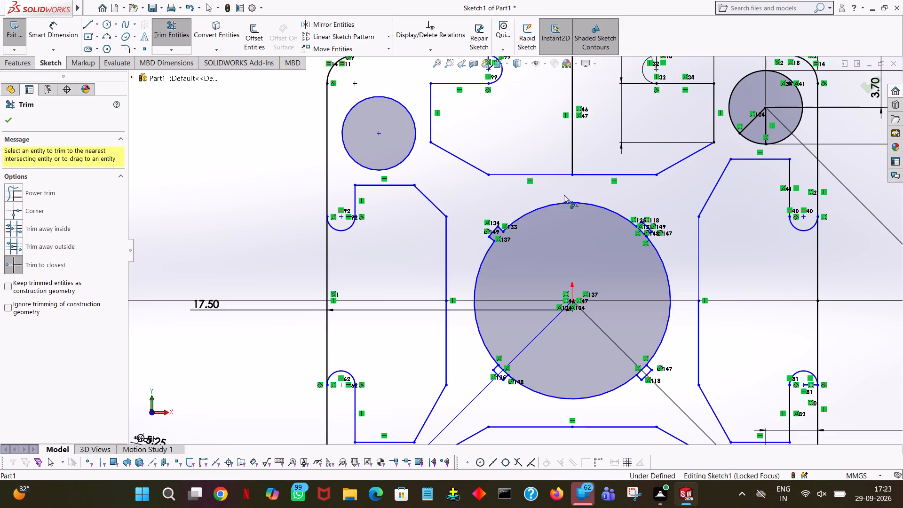
Trim away the inner-circle arcs across the mouths of the lower-right and lower-left diagonal notches.
scroll(658, 380, "down", 3, "ctrl")
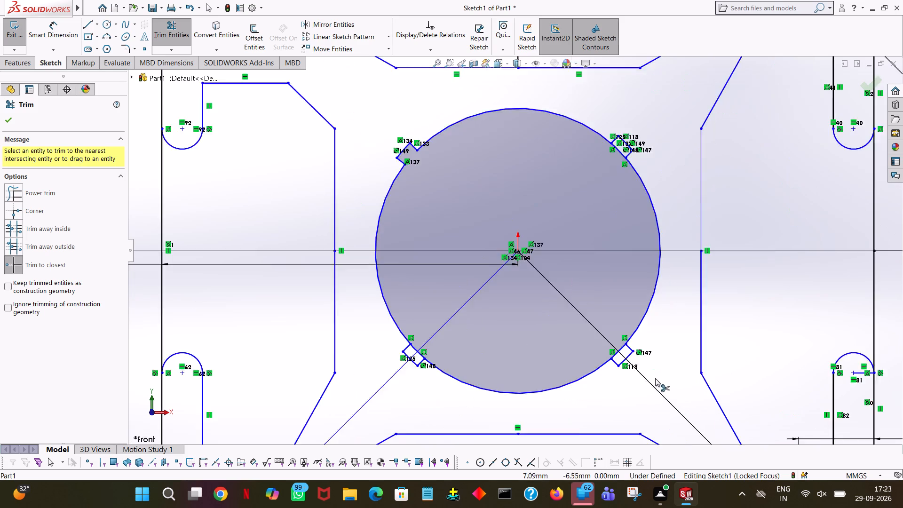
scroll(655, 378, "down", 3, "ctrl")
left_click(554, 284)
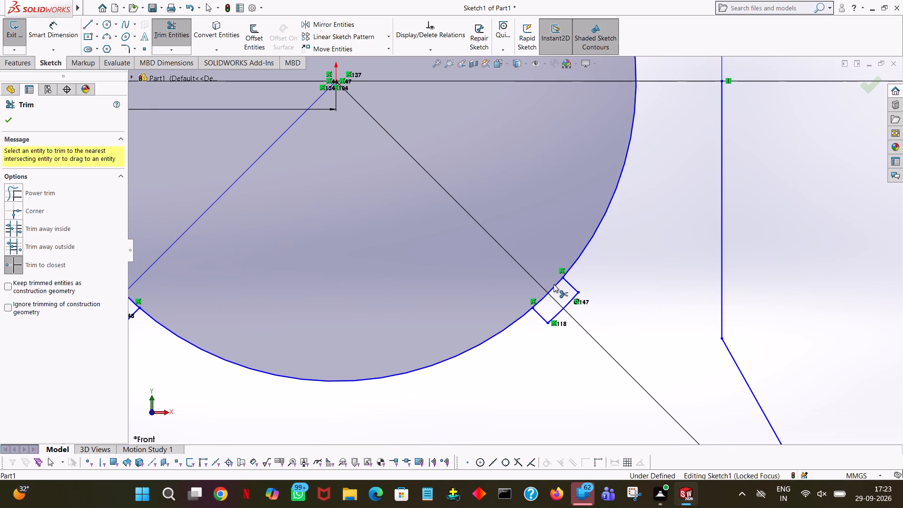
scroll(616, 328, "down", 3, "ctrl")
scroll(594, 312, "up", 5, "ctrl")
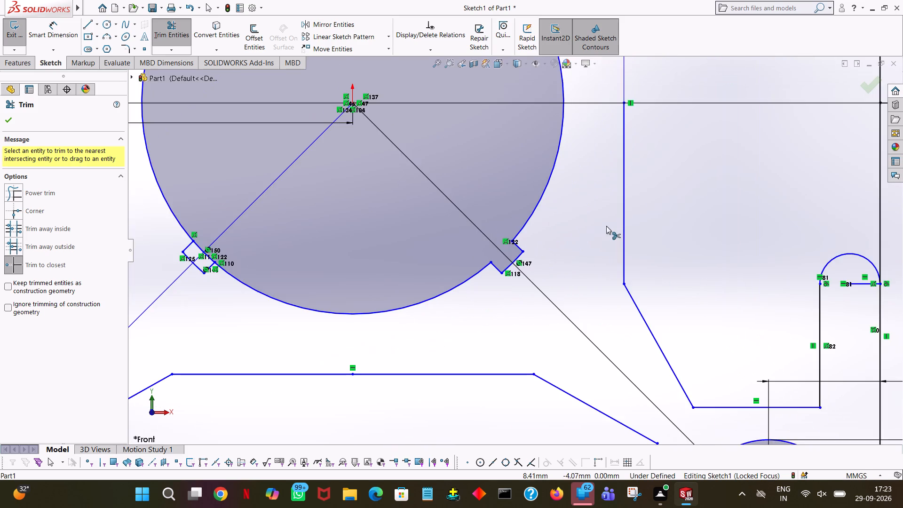
scroll(603, 227, "up", 7, "ctrl")
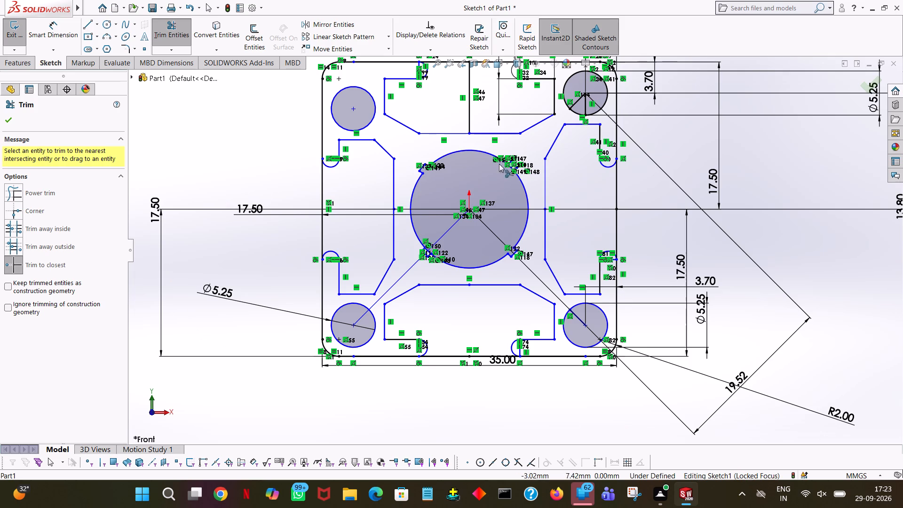
scroll(428, 214, "down", 2, "ctrl")
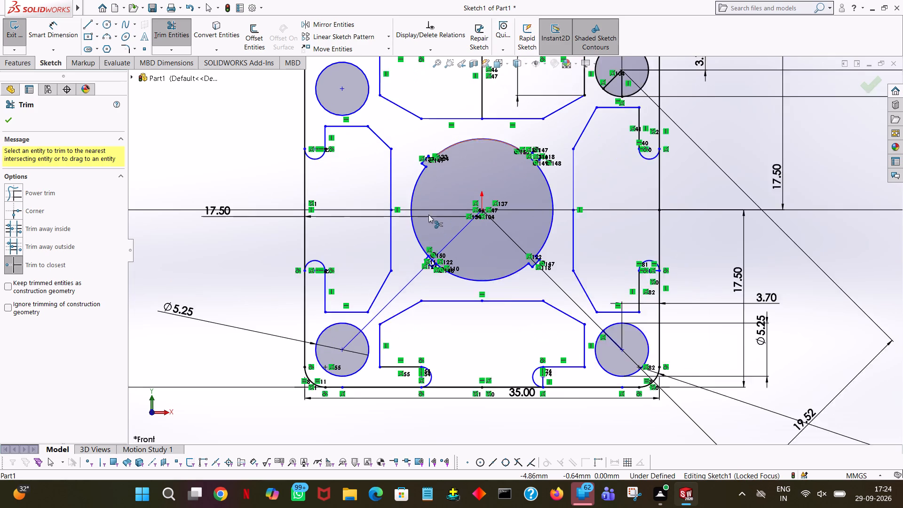
scroll(428, 214, "down", 5, "ctrl")
scroll(558, 366, "down", 4, "ctrl")
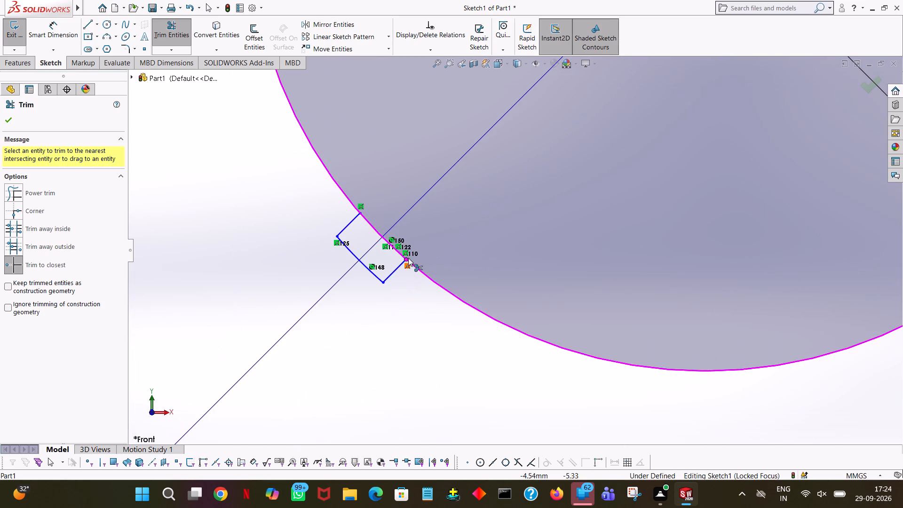
left_click(367, 220)
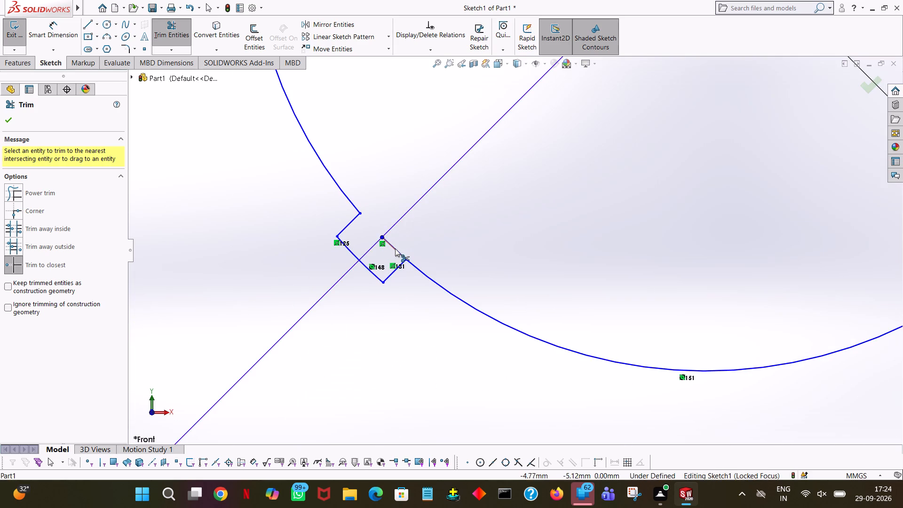
left_click(395, 248)
scroll(393, 230, "down", 6, "ctrl")
scroll(380, 140, "up", 4, "ctrl")
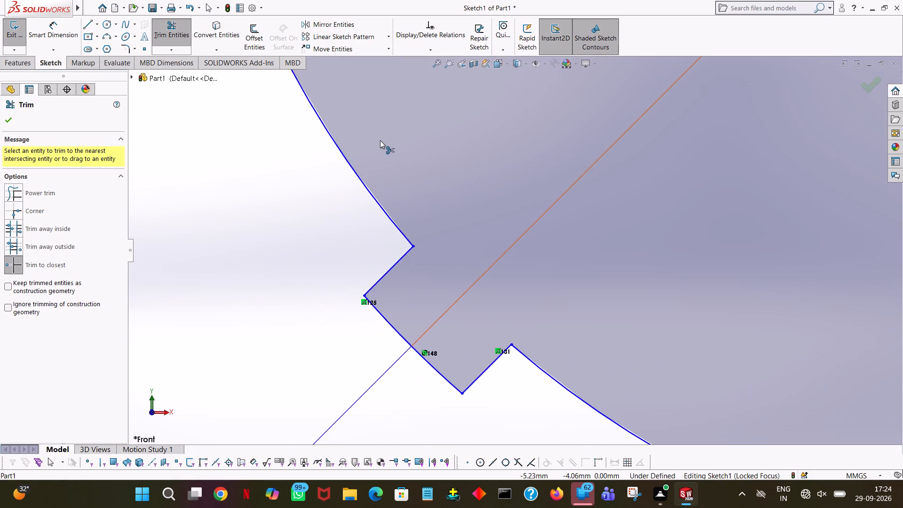
Trim away the inner-circle arc across the mouth of the upper-right diagonal notch.
scroll(380, 140, "up", 4, "ctrl")
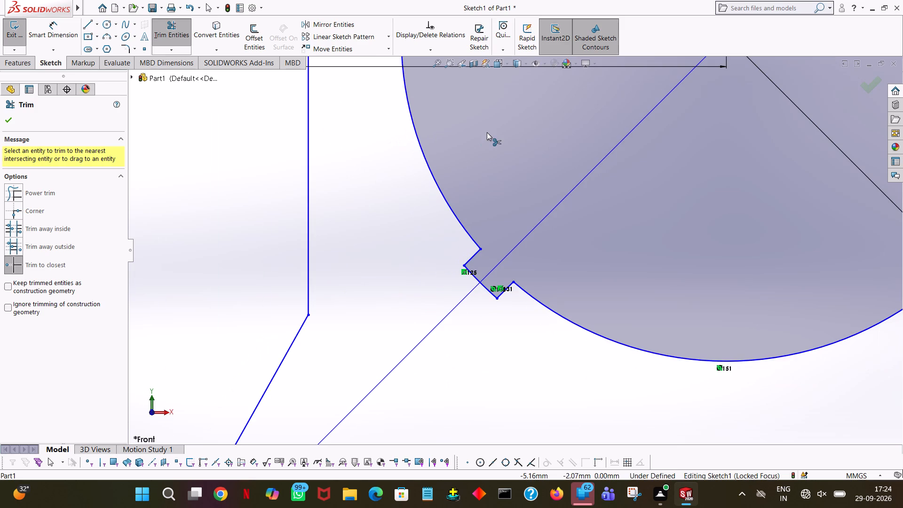
middle_click_drag(487, 132, 467, 478, "ctrl")
middle_click_drag(627, 327, 410, 224, "ctrl")
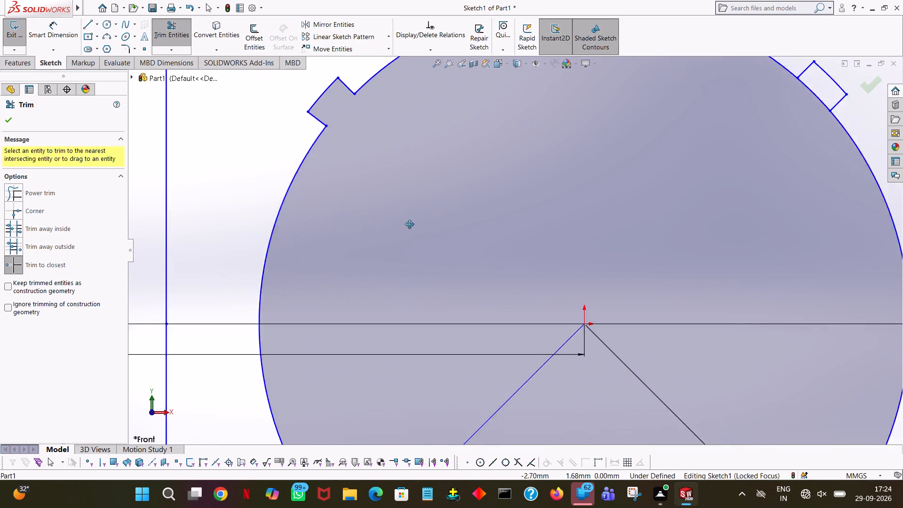
middle_click_drag(410, 224, 265, 355, "ctrl")
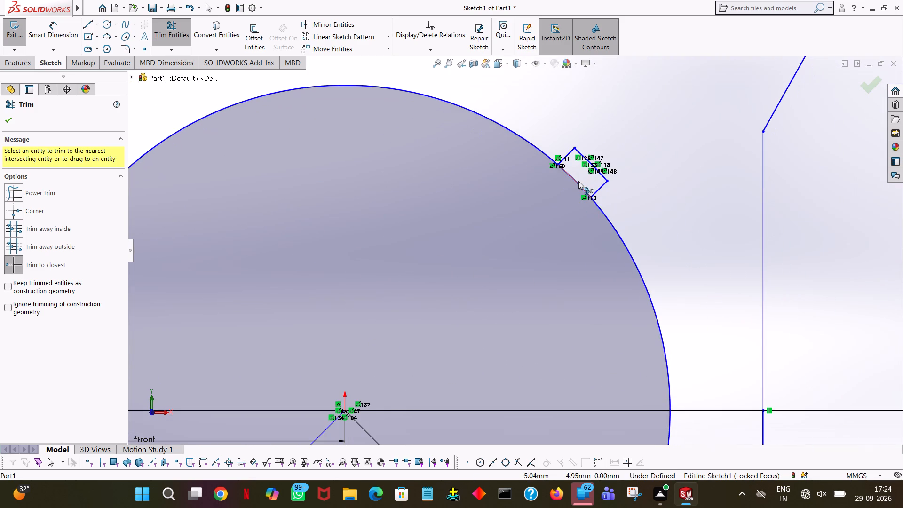
left_click(575, 183)
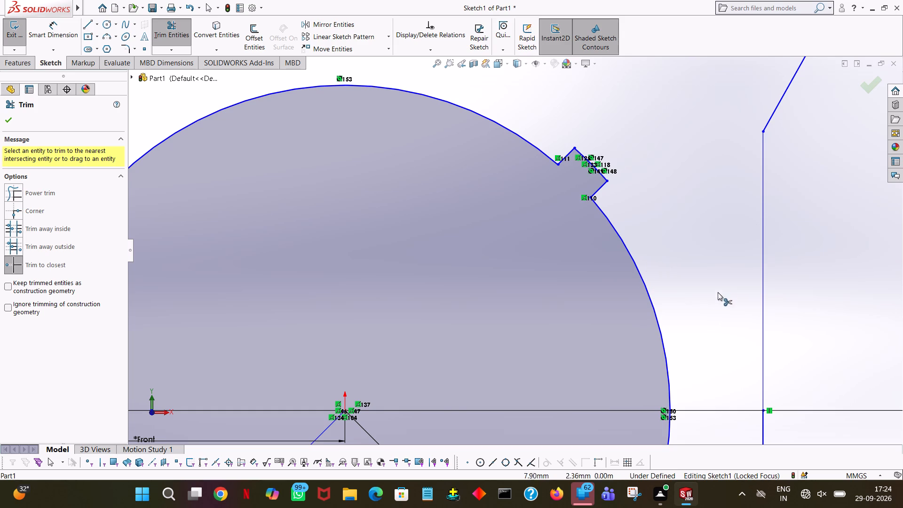
Trim away the solid diagonal and vertical line pieces inside the upper-right corner circle.
middle_click_drag(731, 236, 721, 392, "ctrl")
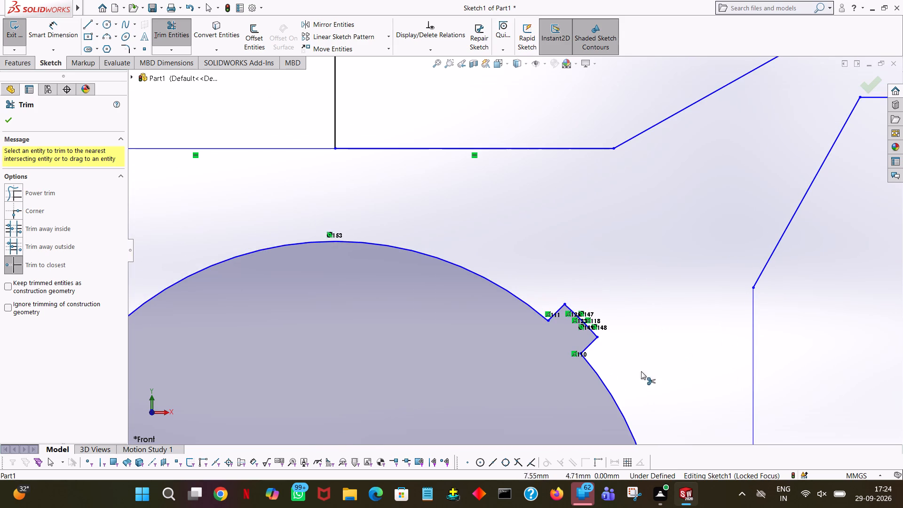
scroll(680, 228, "down", 3, "ctrl")
scroll(687, 227, "up", 7, "ctrl")
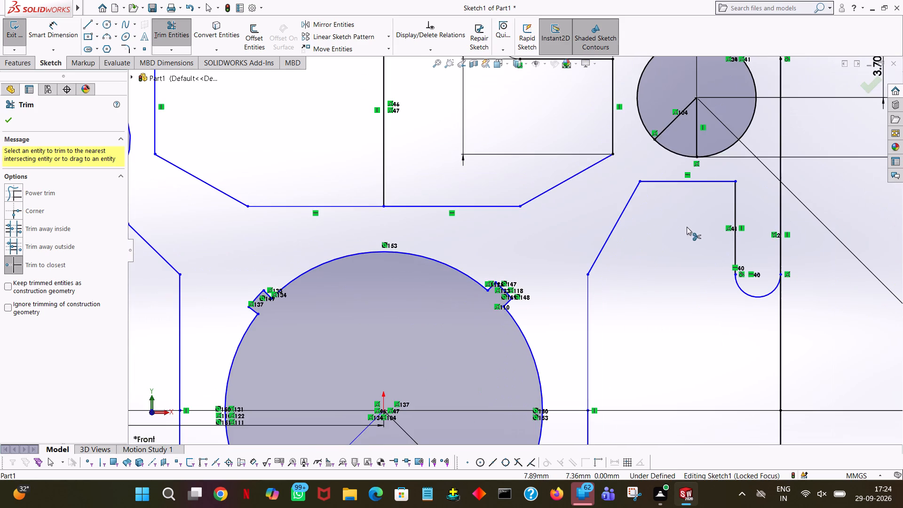
scroll(693, 227, "left", 4)
scroll(691, 228, "up", 3, "ctrl")
scroll(631, 426, "down", 1, "ctrl")
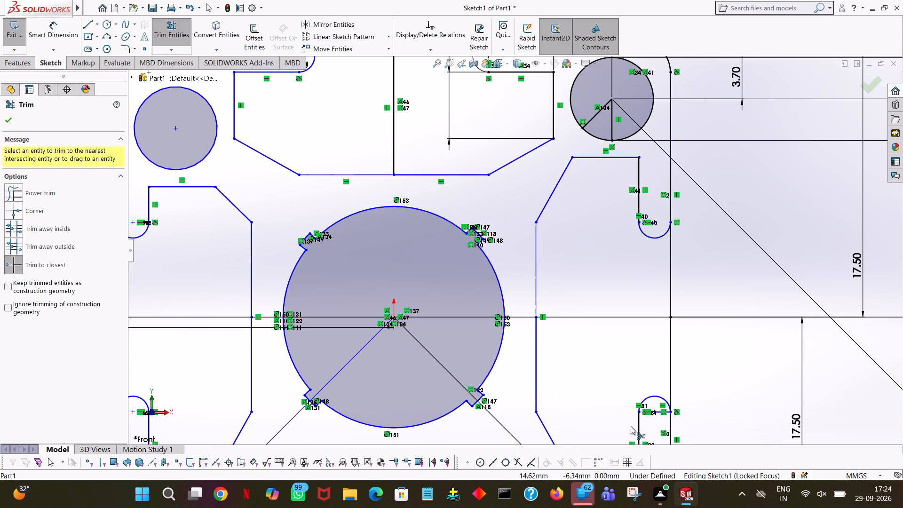
scroll(542, 356, "up", 1, "ctrl")
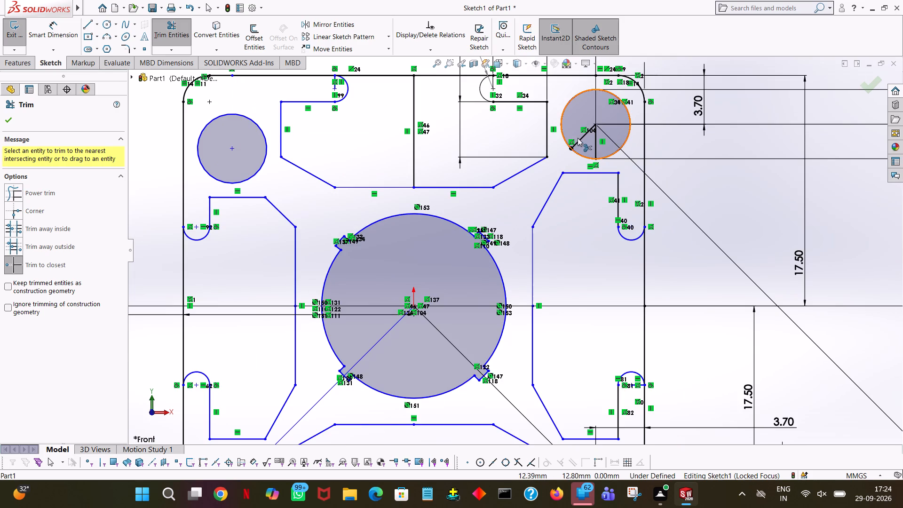
left_click(582, 140, "ctrl")
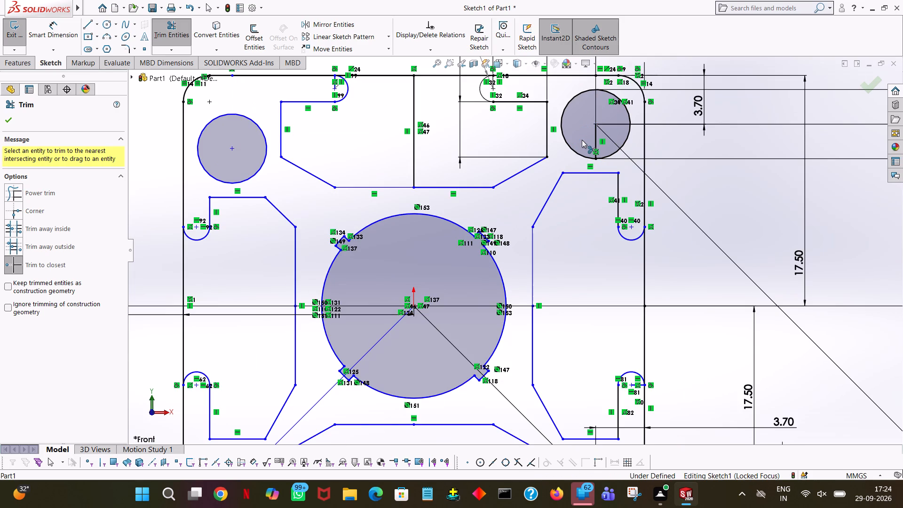
left_click(592, 137)
left_click(593, 137)
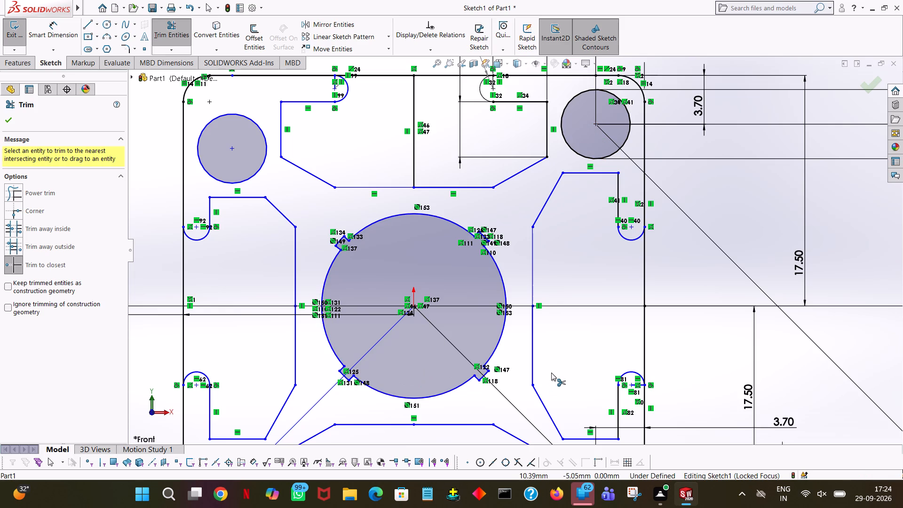
Trim away the short solid diagonal piece inside the lower-right corner circle.
middle_click_drag(551, 373, 619, 231, "ctrl")
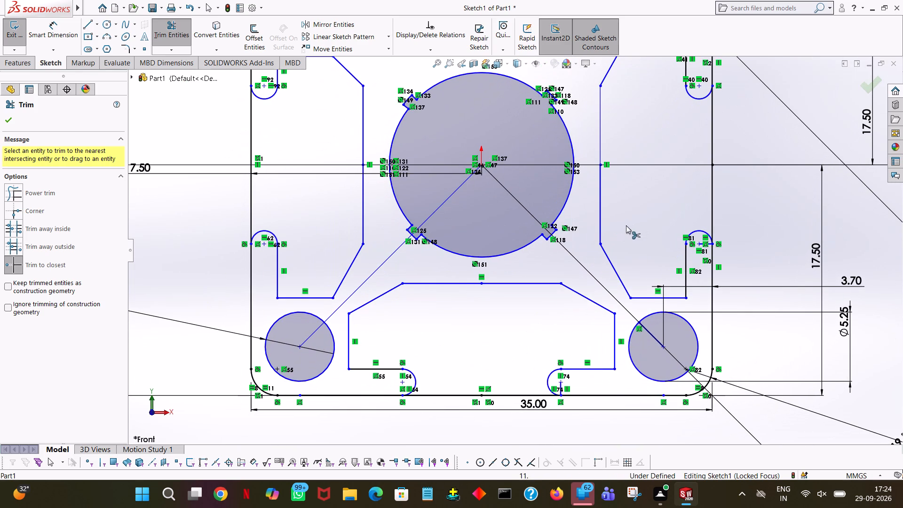
left_click(653, 335)
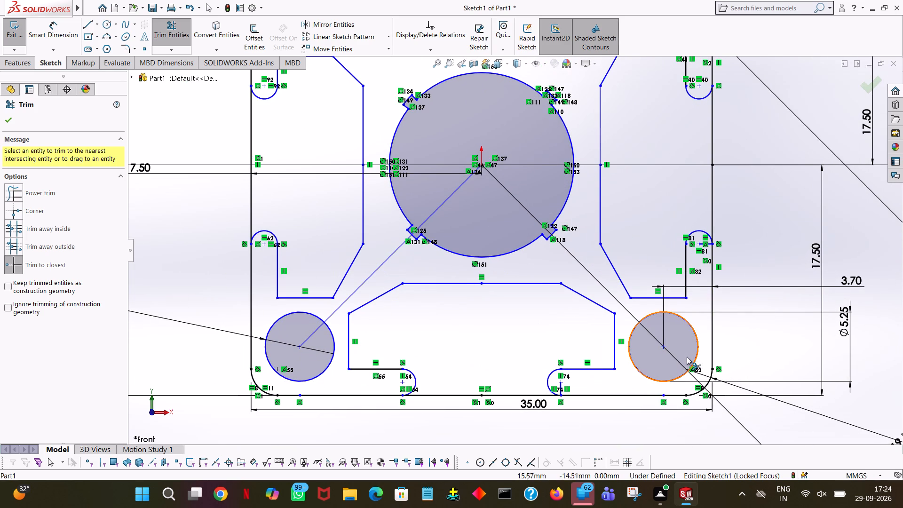
left_click(668, 348)
left_click(663, 335)
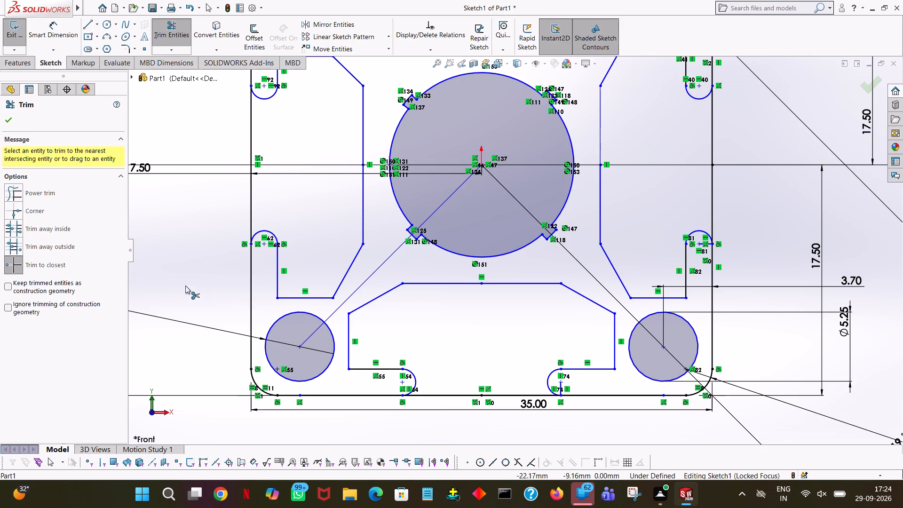
Trim away the whole lower-left diagonal, from the corner circle's centre to the bore's centre, and finish trimming.
left_click(291, 341)
left_click(302, 346)
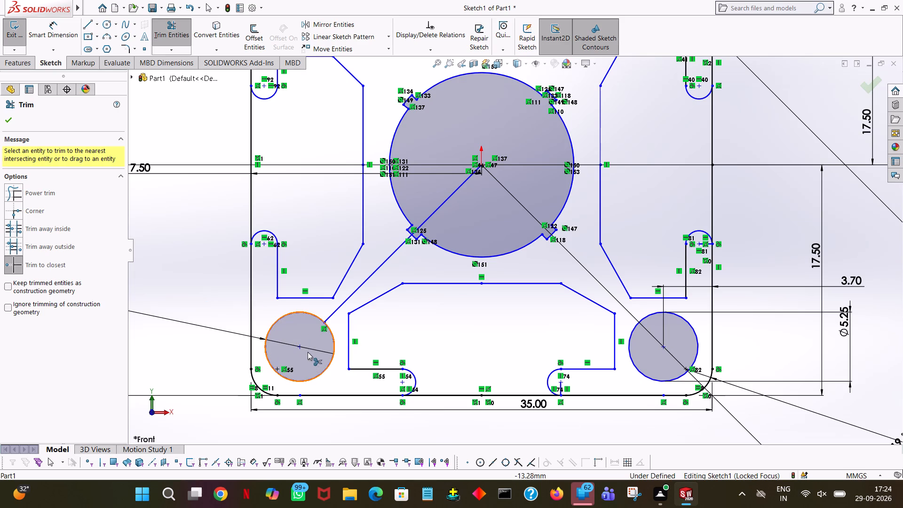
left_click(309, 349)
left_click(338, 310)
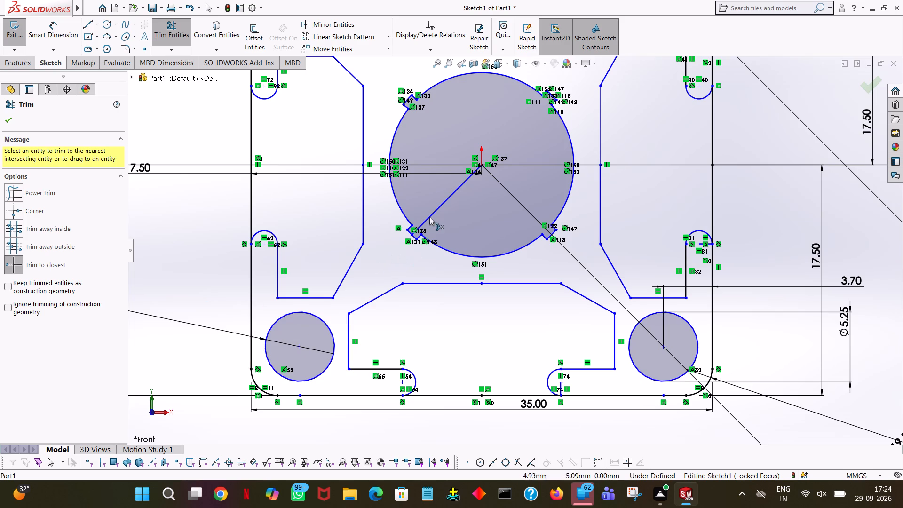
left_click(436, 209)
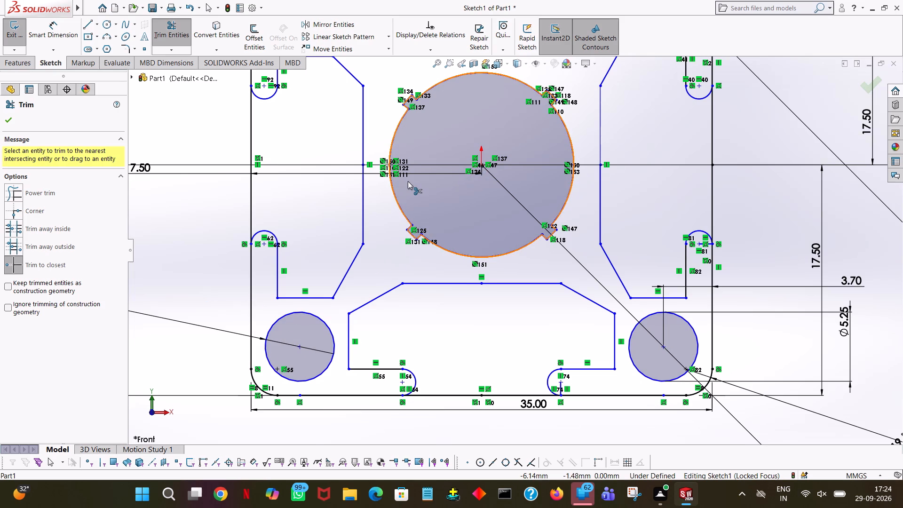
middle_click_drag(414, 200, 423, 281, "ctrl")
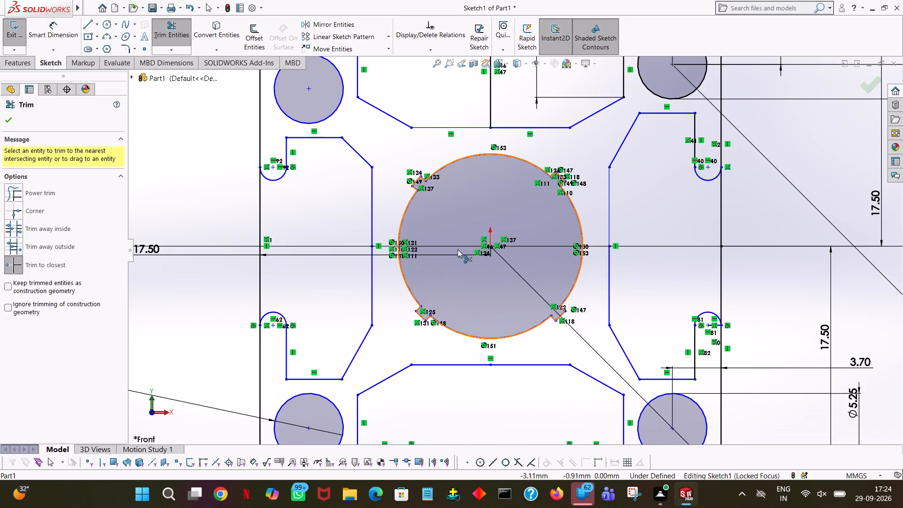
middle_click_drag(454, 241, 382, 357, "ctrl")
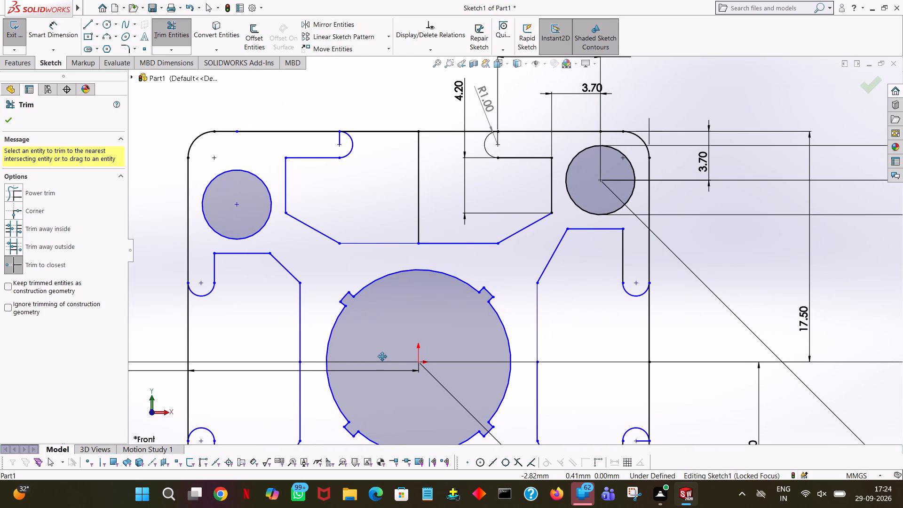
middle_click_drag(382, 357, 380, 355, "ctrl")
middle_click(380, 355, "ctrl")
middle_click(380, 355, "ctrl")
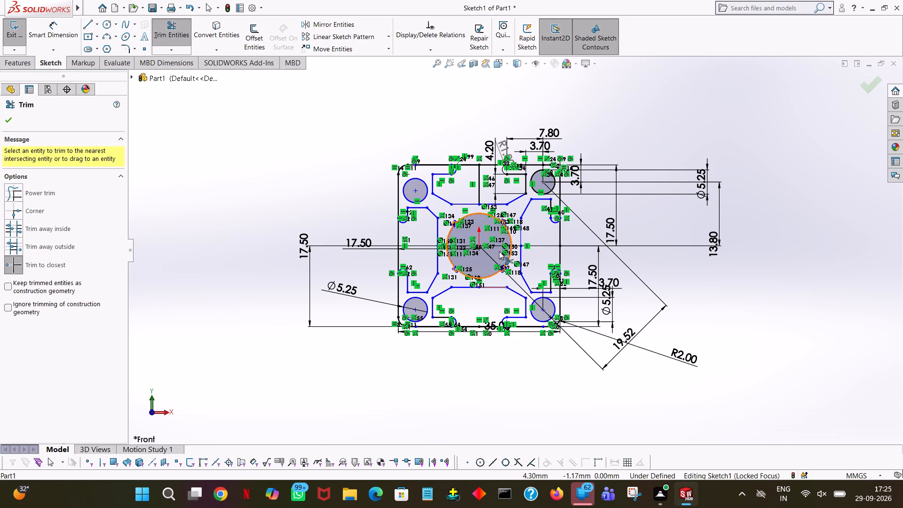
left_click(813, 113)
left_click(862, 80)
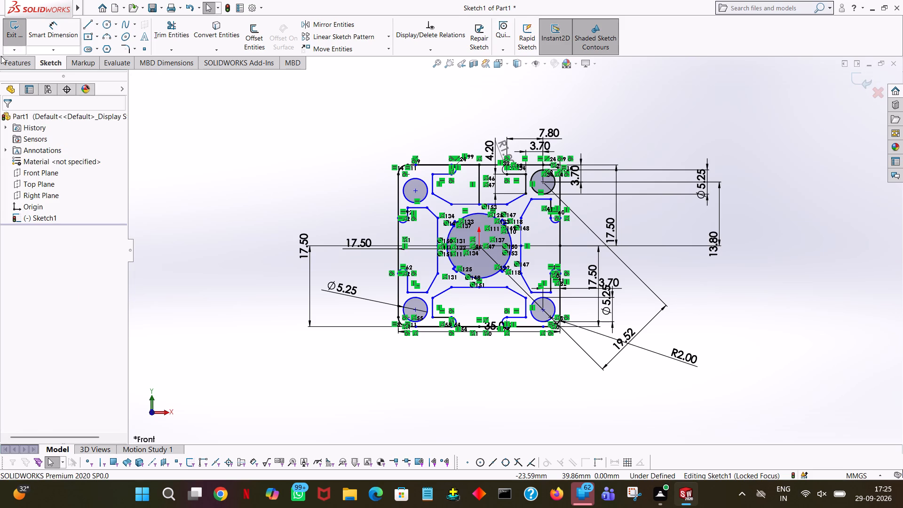
Extrude the profile region between the outer T-slot outline and the bores as a Mid Plane boss, 15 mm deep.
left_click(14, 58)
left_click(21, 41)
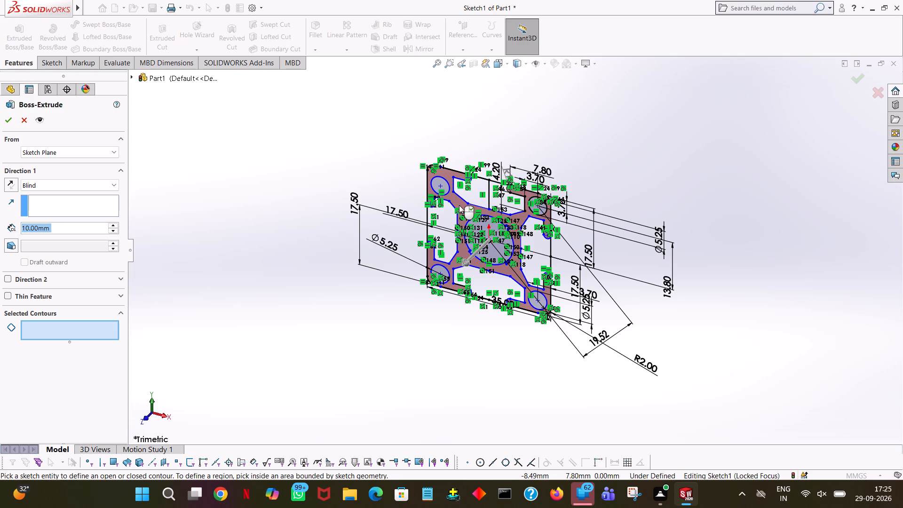
left_click(459, 205)
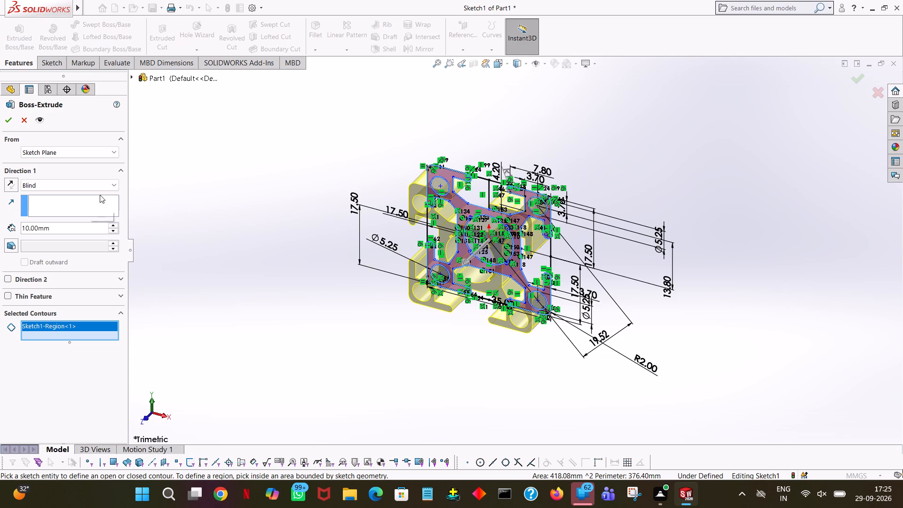
left_click(96, 180)
left_click(71, 233)
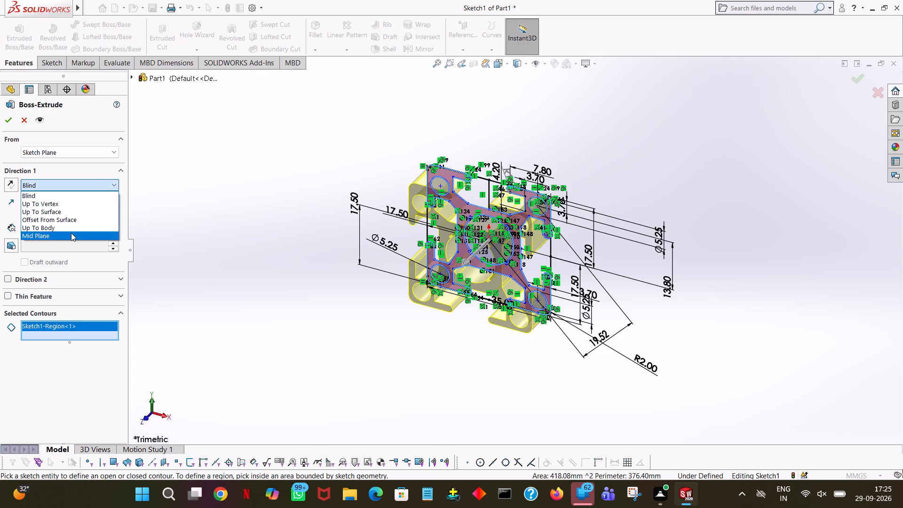
type("15")
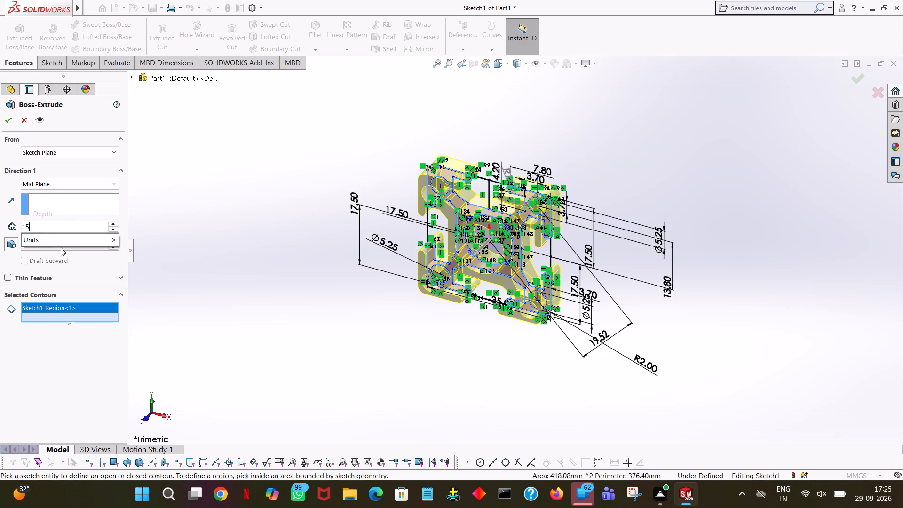
left_click(247, 132)
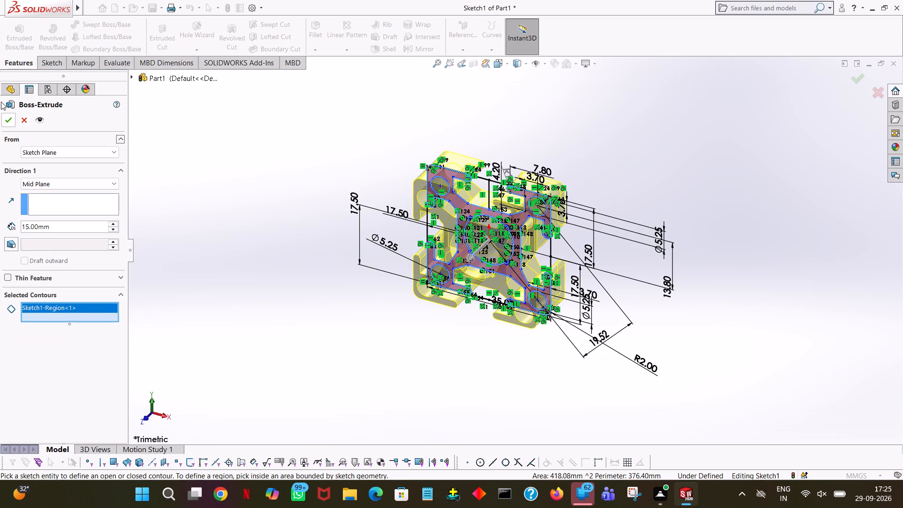
left_click(9, 118)
left_click(707, 189)
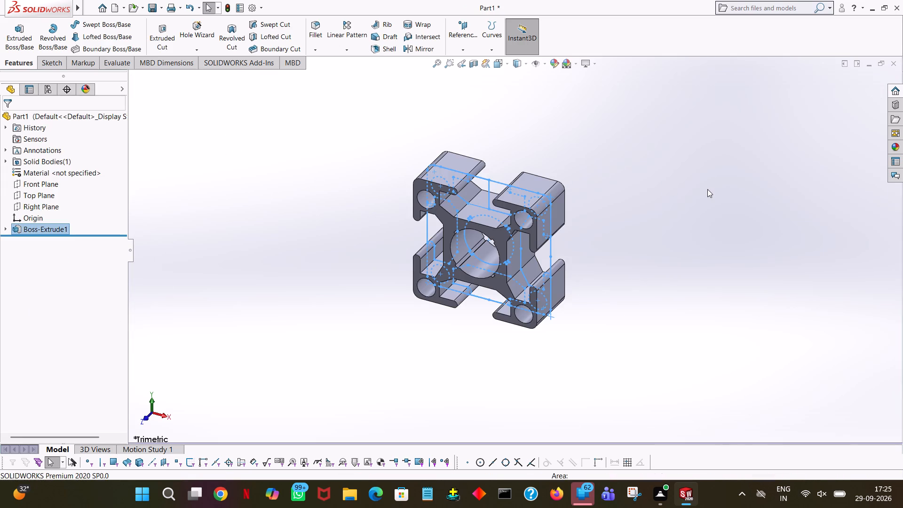
Examine the extruded T-slot body from all sides, including its slots, corner holes and notched central bore, ending in the isometric view.
middle_click_drag(680, 293, 737, 216)
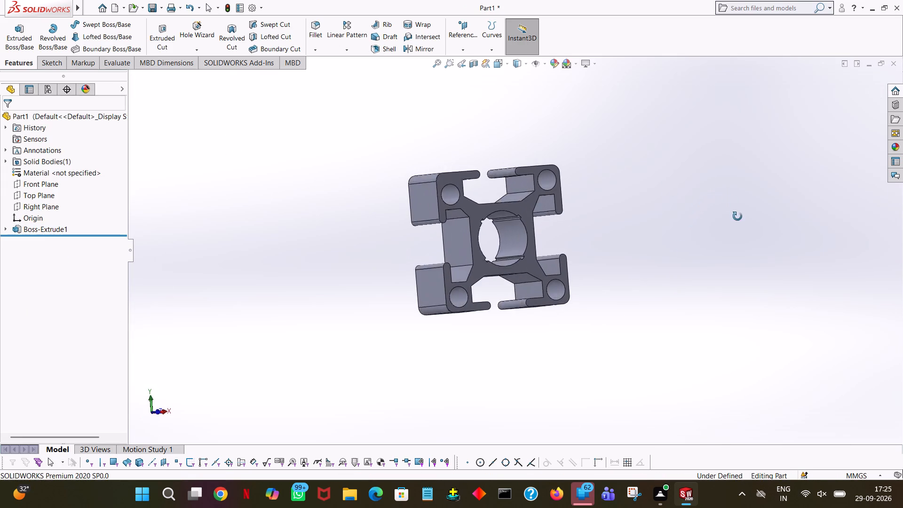
middle_click_drag(737, 216, 834, 246)
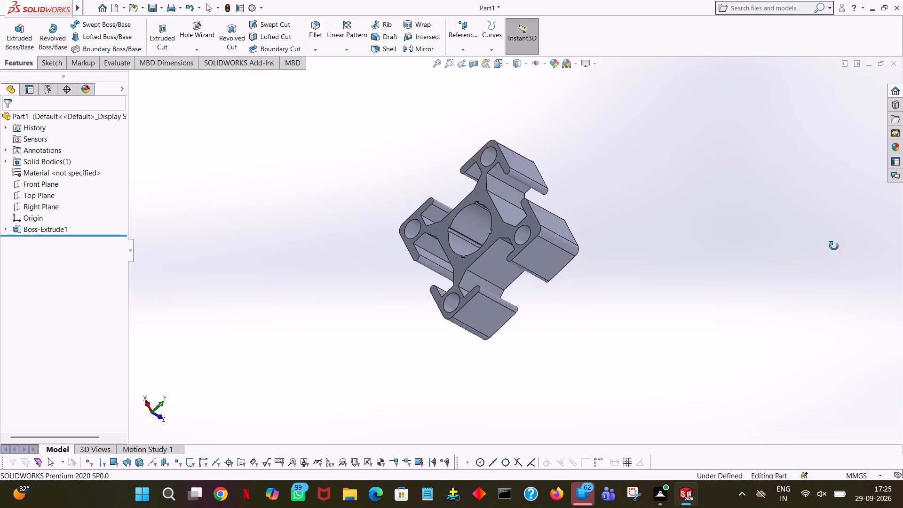
middle_click_drag(834, 246, 789, 282)
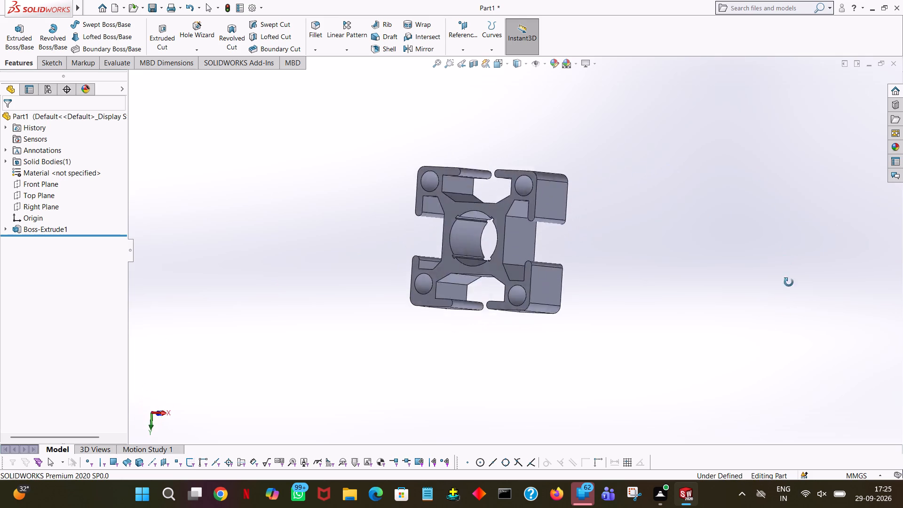
middle_click_drag(789, 282, 792, 398)
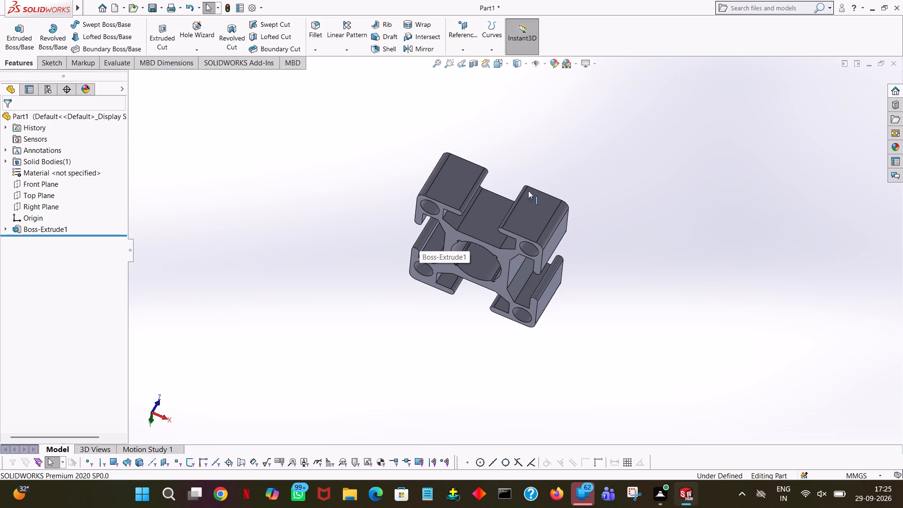
middle_click_drag(611, 303, 636, 344, "ctrl")
middle_click_drag(642, 354, 632, 349)
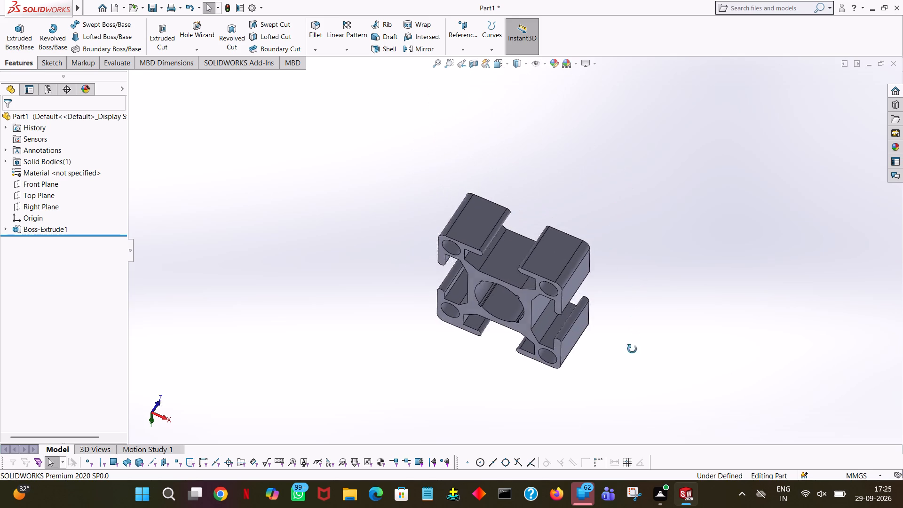
middle_click_drag(632, 349, 658, 227)
middle_click_drag(659, 253, 652, 263)
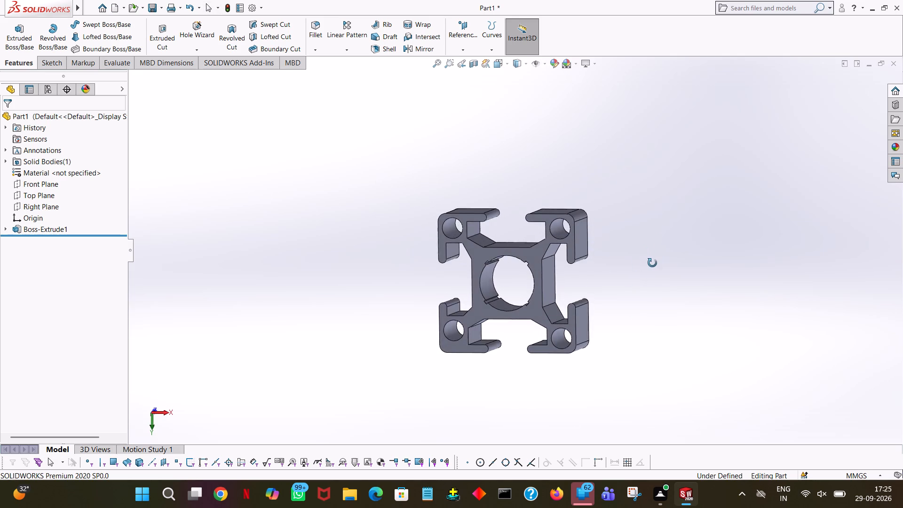
middle_click_drag(652, 263, 658, 262)
left_click_drag(654, 230, 658, 237)
scroll(554, 243, "down", 8, "ctrl")
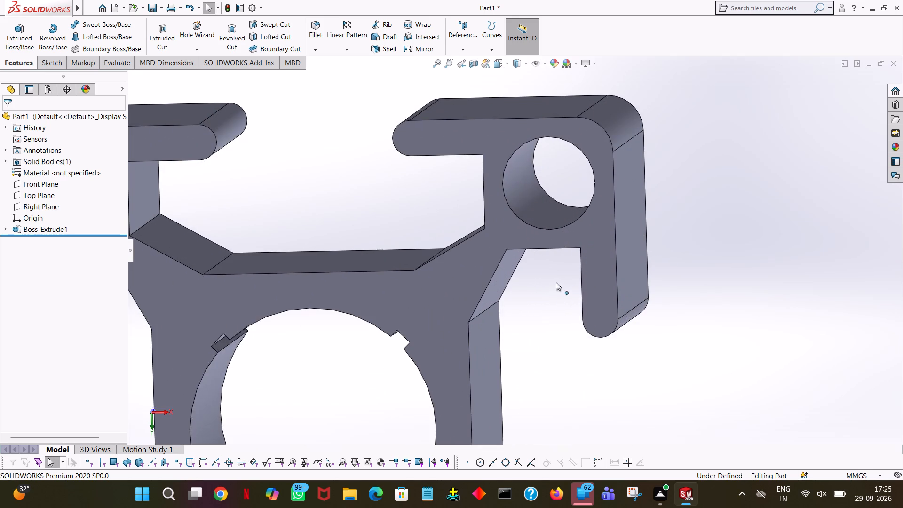
scroll(520, 282, "up", 4, "ctrl")
middle_click_drag(538, 299, 540, 285)
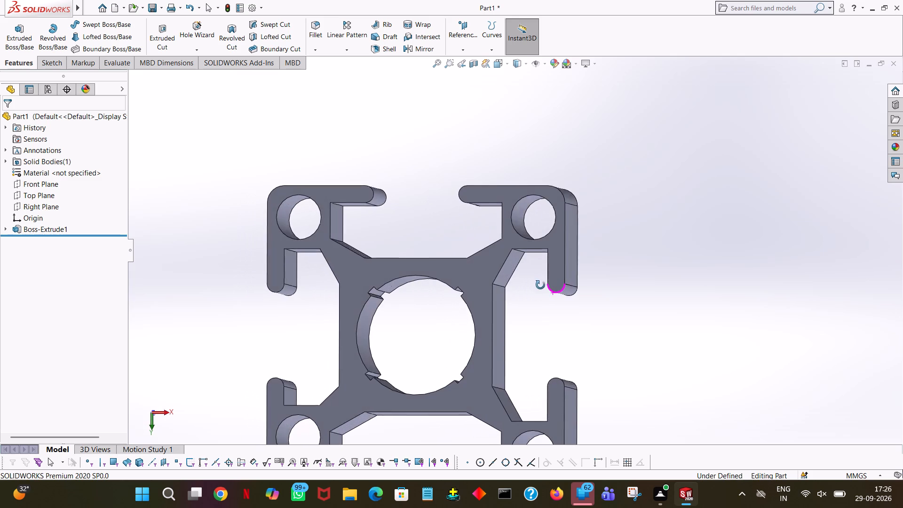
middle_click_drag(540, 285, 546, 290)
left_click(660, 311)
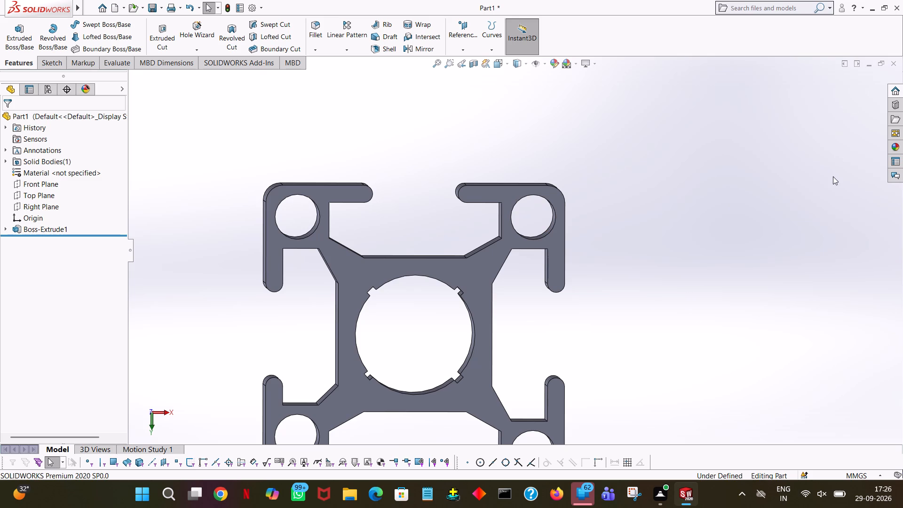
middle_click_drag(833, 176, 790, 121)
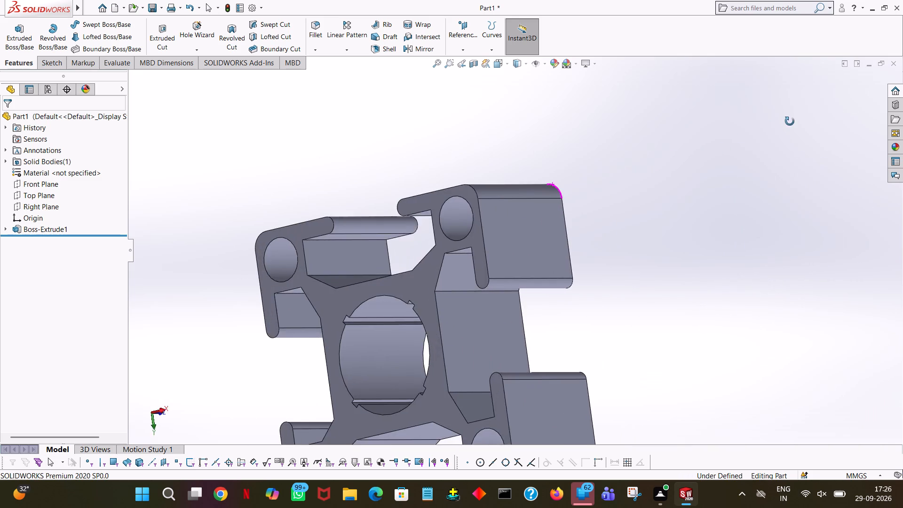
middle_click_drag(790, 121, 902, 108)
middle_click_drag(892, 113, 476, 209)
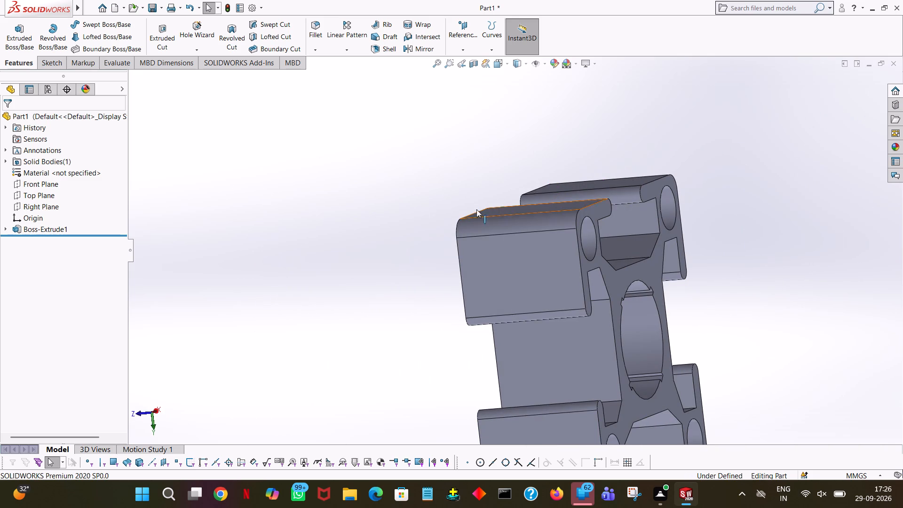
middle_click_drag(476, 209, 294, 229)
middle_click_drag(276, 229, 217, 184)
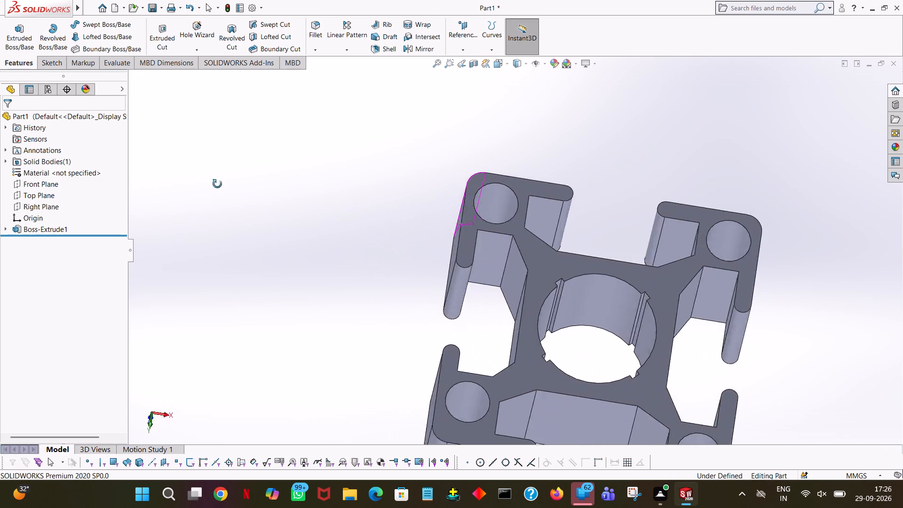
middle_click_drag(217, 184, 266, 265)
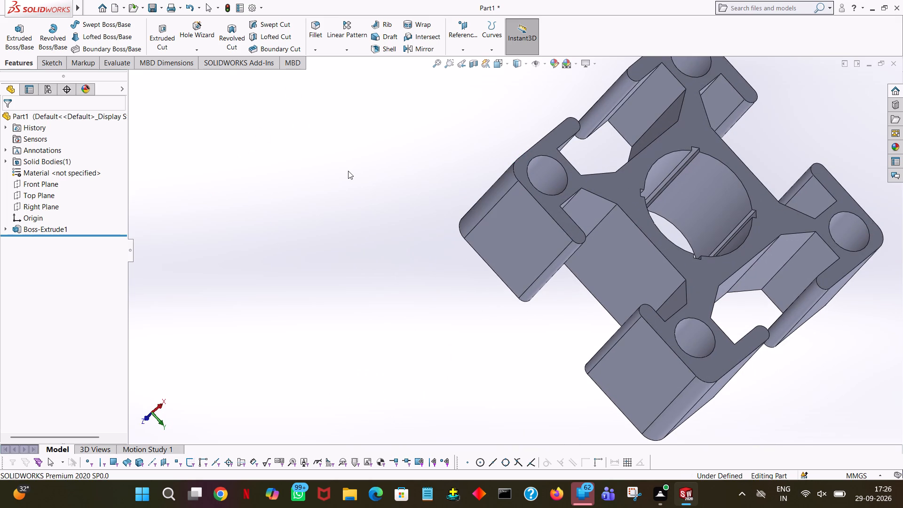
left_click(347, 171)
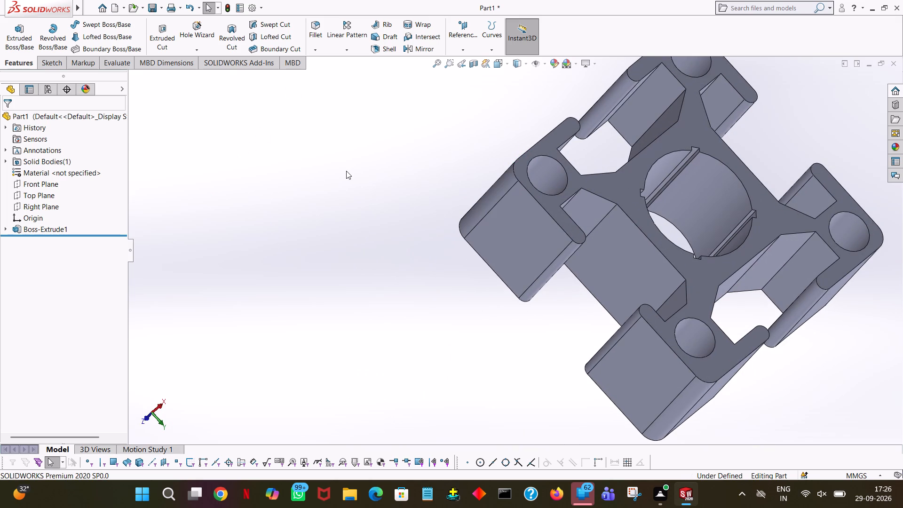
scroll(618, 238, "down", 5, "ctrl")
scroll(681, 202, "up", 5, "ctrl")
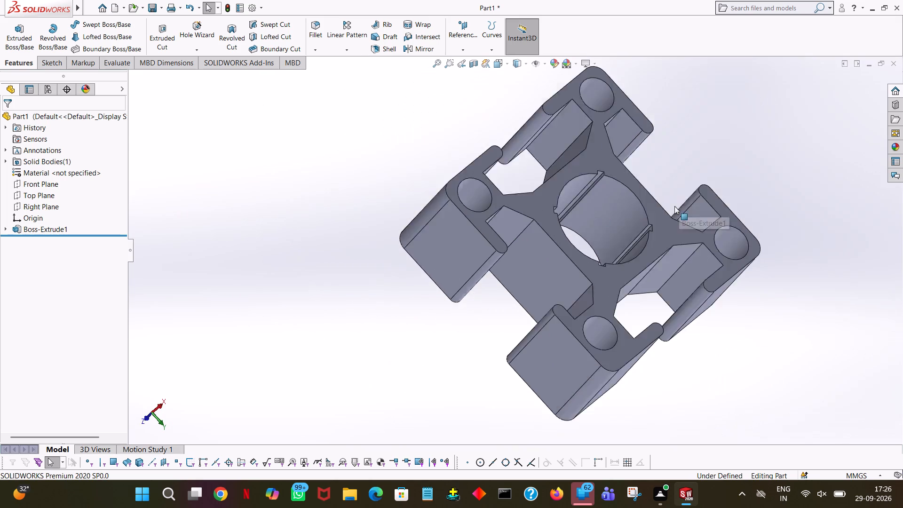
scroll(674, 206, "up", 4, "ctrl")
key("ctrl+7")
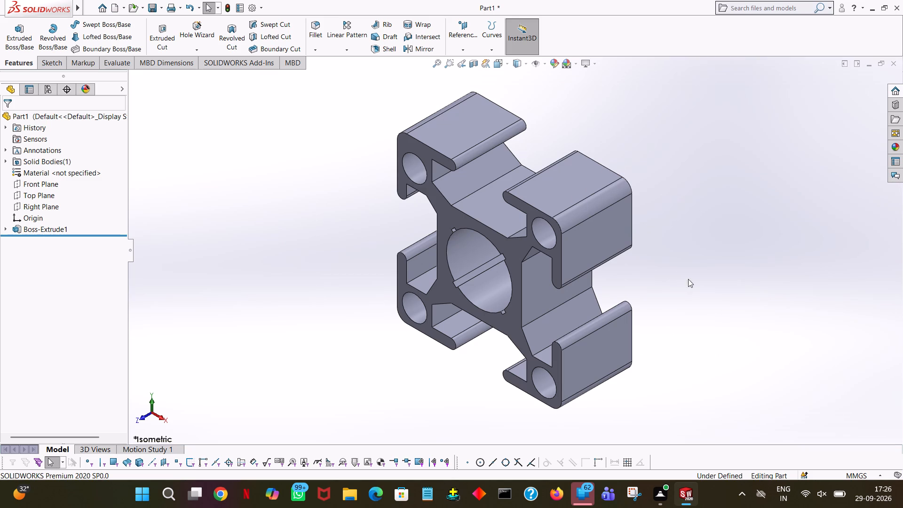
Start a face-level colour appearance on the flat top outer face of one corner lobe and choose the standard medium grey (128).
middle_click_drag(725, 289, 770, 270)
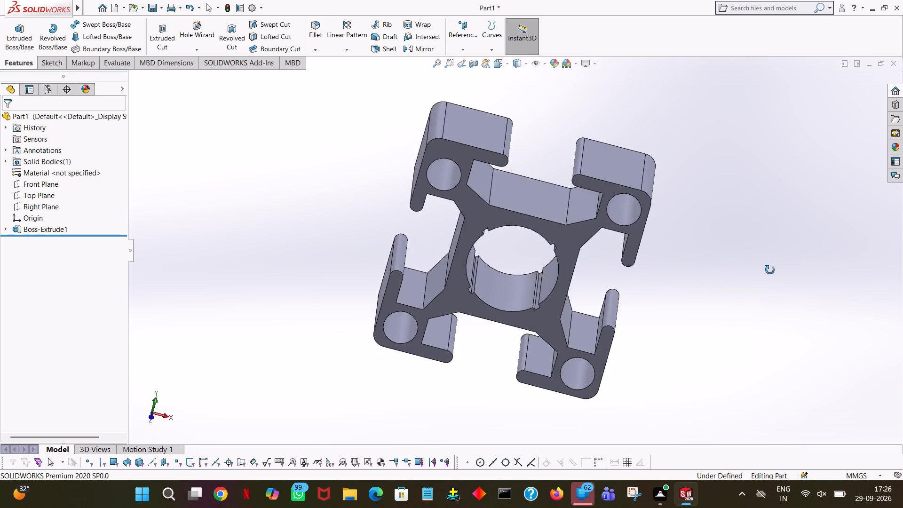
middle_click_drag(770, 270, 764, 293)
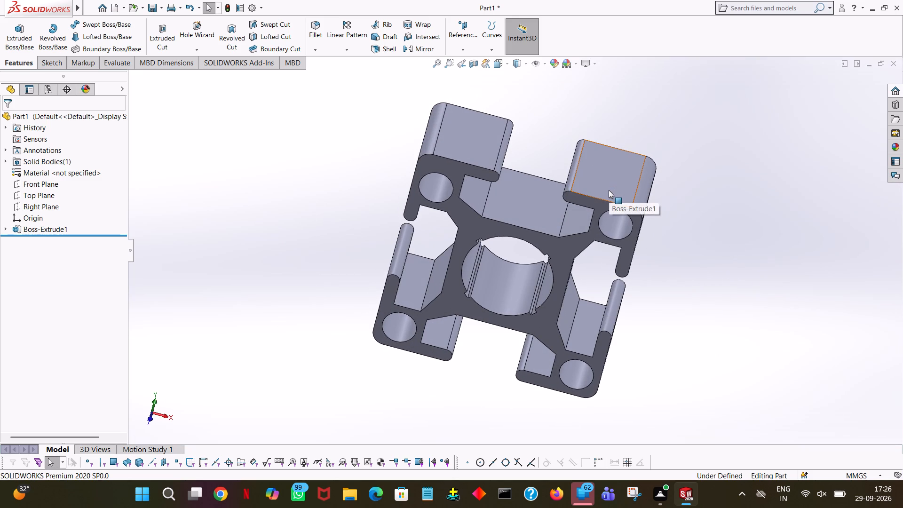
left_click(608, 191)
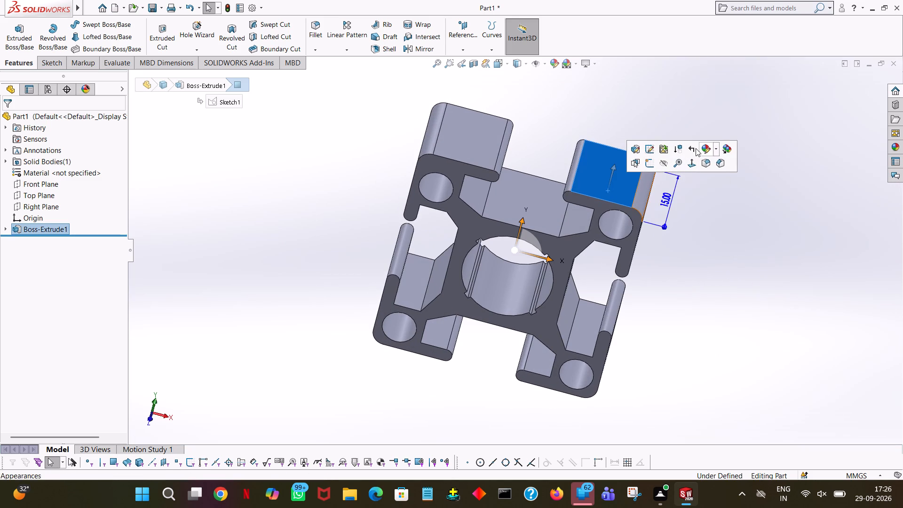
left_click(702, 145)
left_click(706, 149)
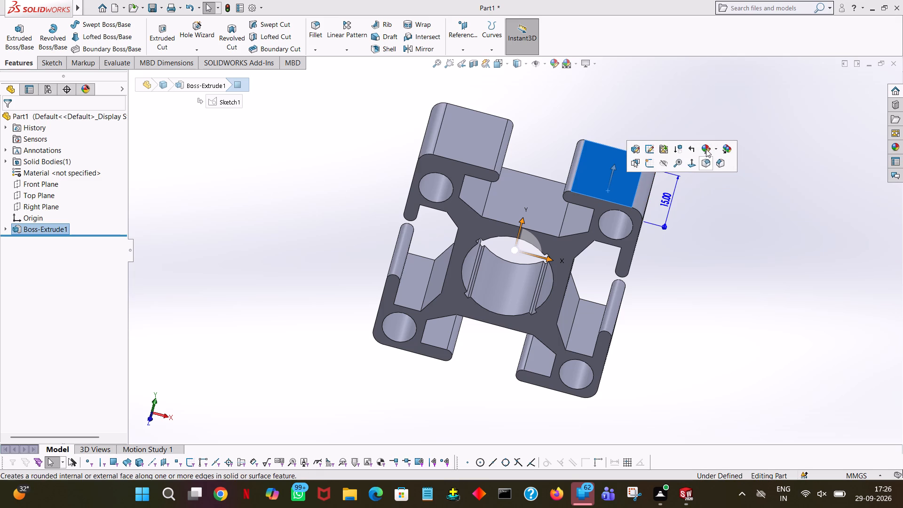
left_click(725, 174)
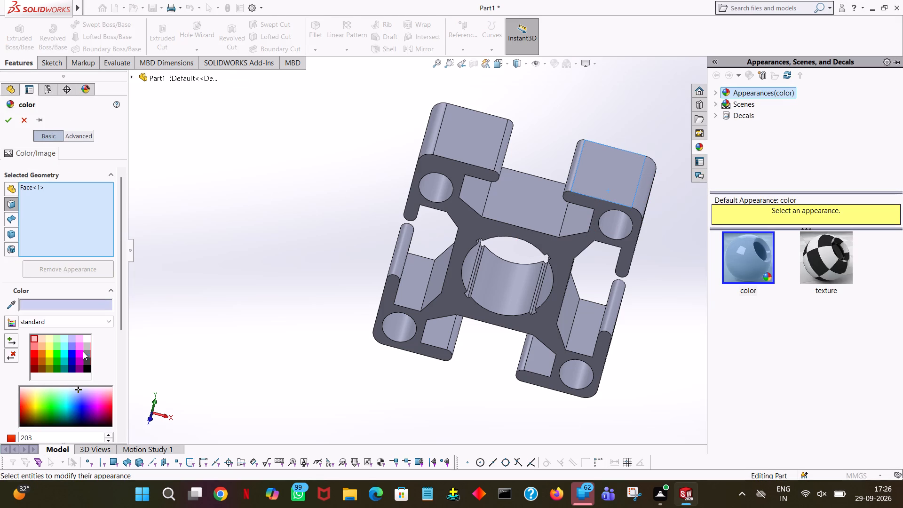
left_click(83, 351)
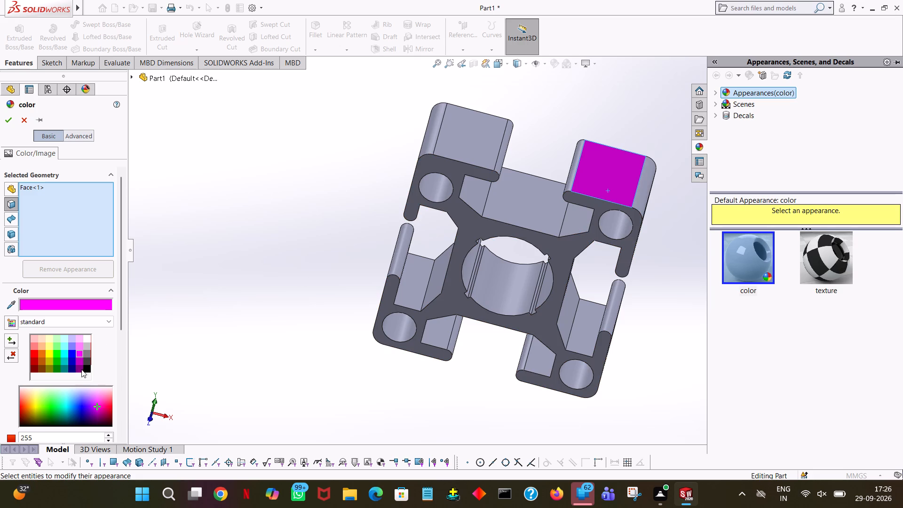
left_click(88, 354)
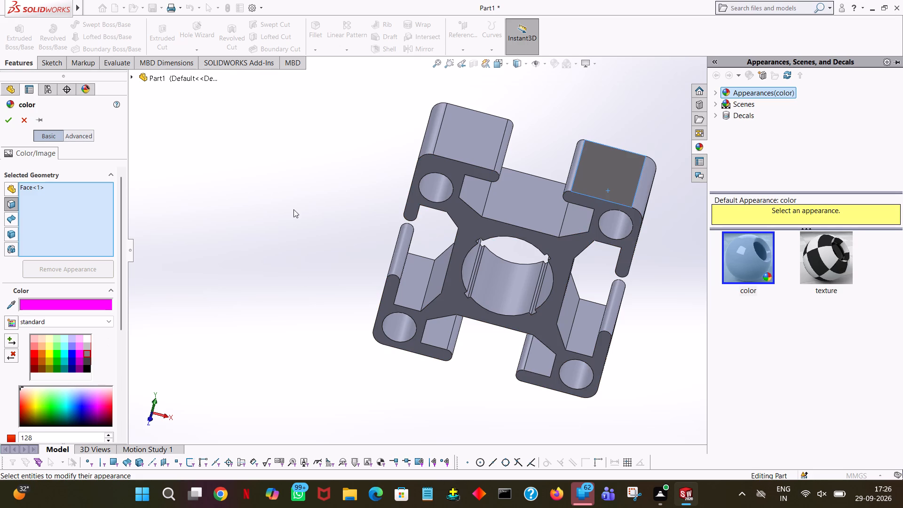
Add the other seven flat outer faces of the four corner lobes to the grey appearance and apply it.
left_click(473, 148)
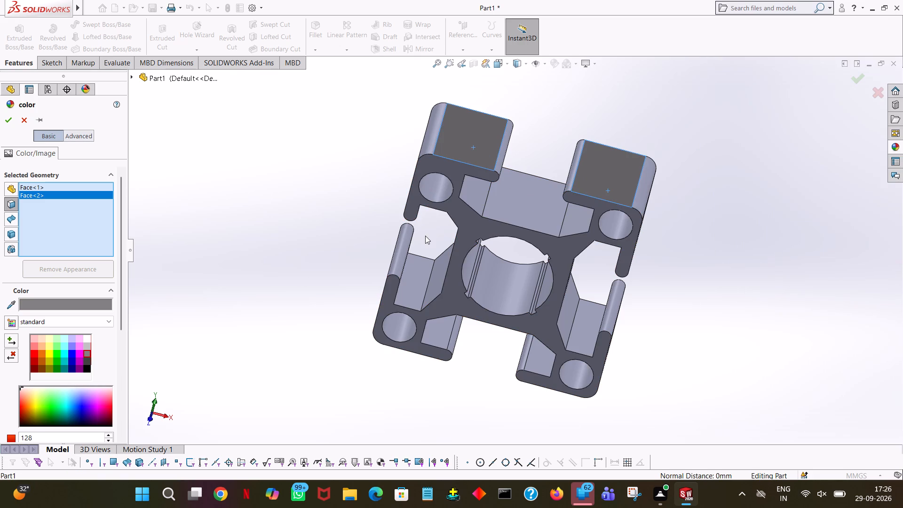
middle_click_drag(343, 219, 383, 229)
left_click(460, 166)
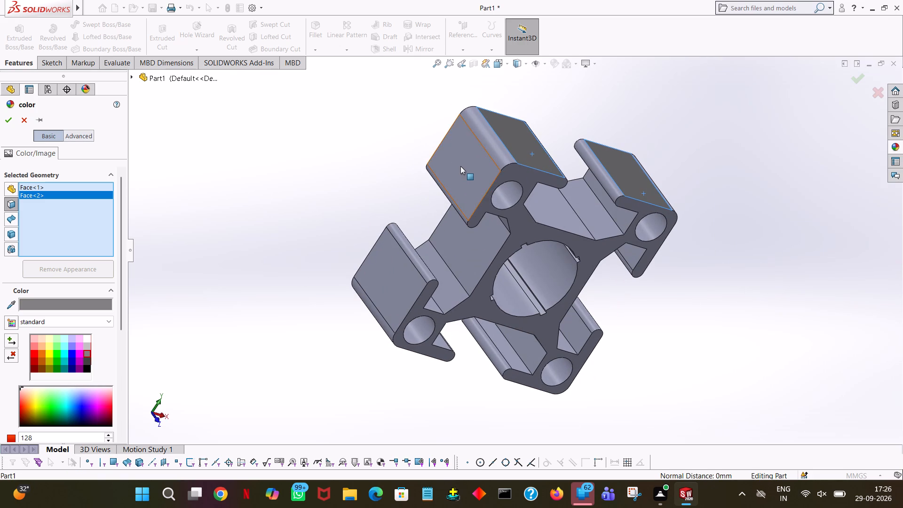
left_click(377, 275)
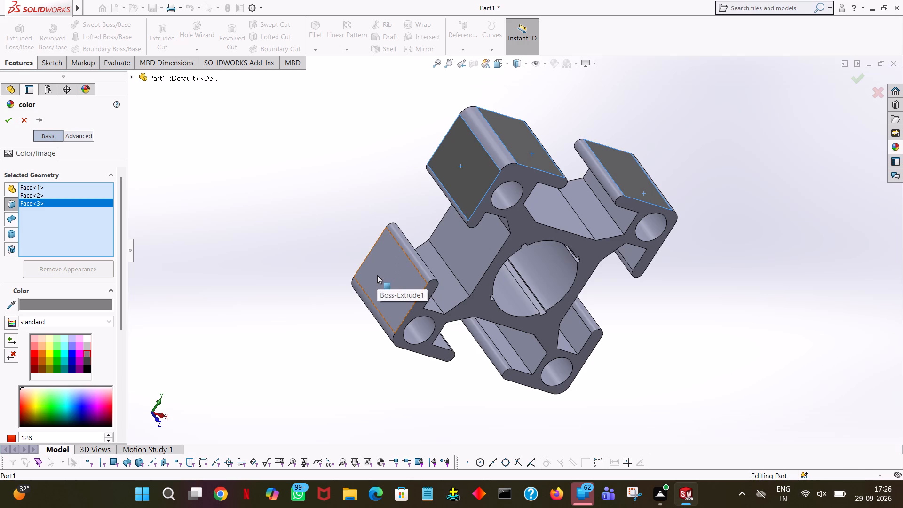
middle_click_drag(412, 372, 467, 275)
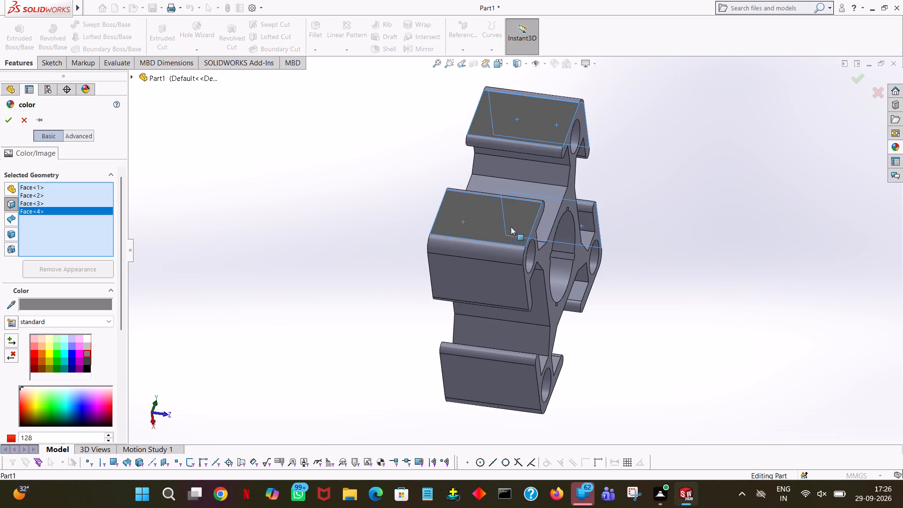
left_click(466, 291)
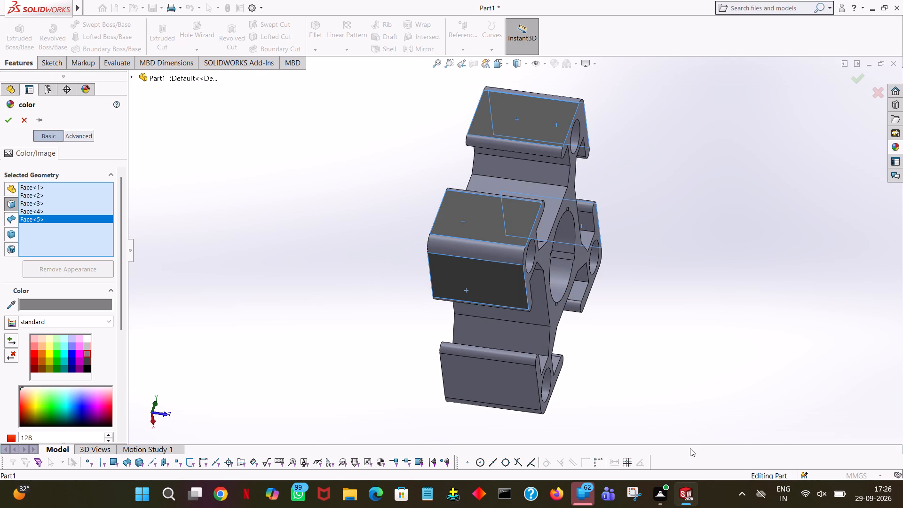
left_click(483, 383)
middle_click_drag(628, 395, 577, 379)
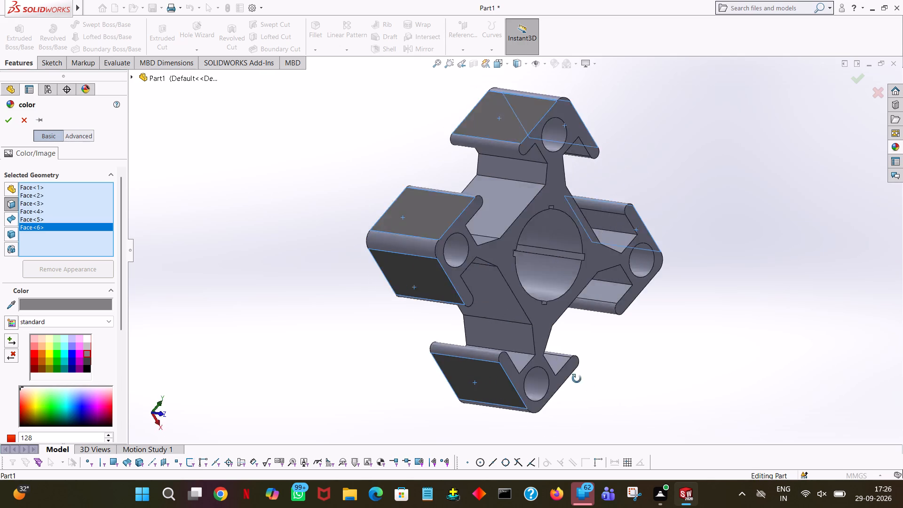
middle_click_drag(577, 379, 539, 307)
left_click(525, 369)
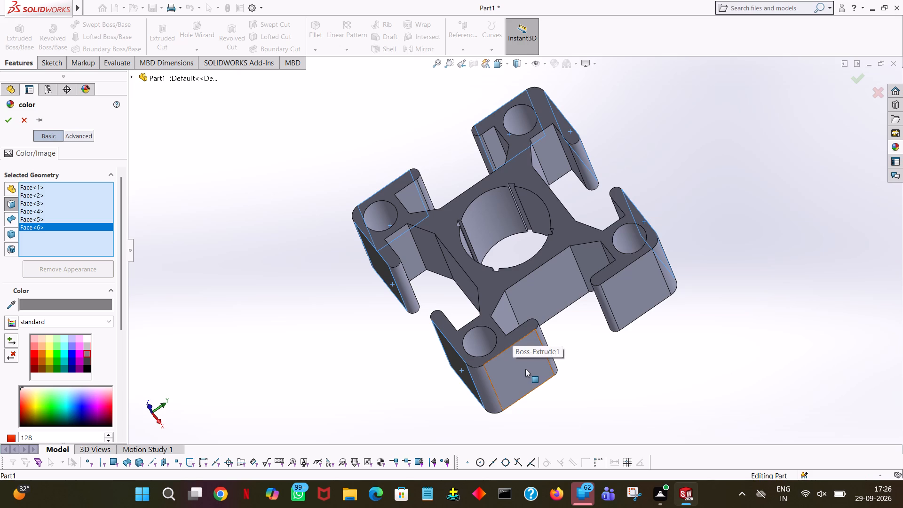
left_click(653, 297)
middle_click_drag(751, 222, 701, 318)
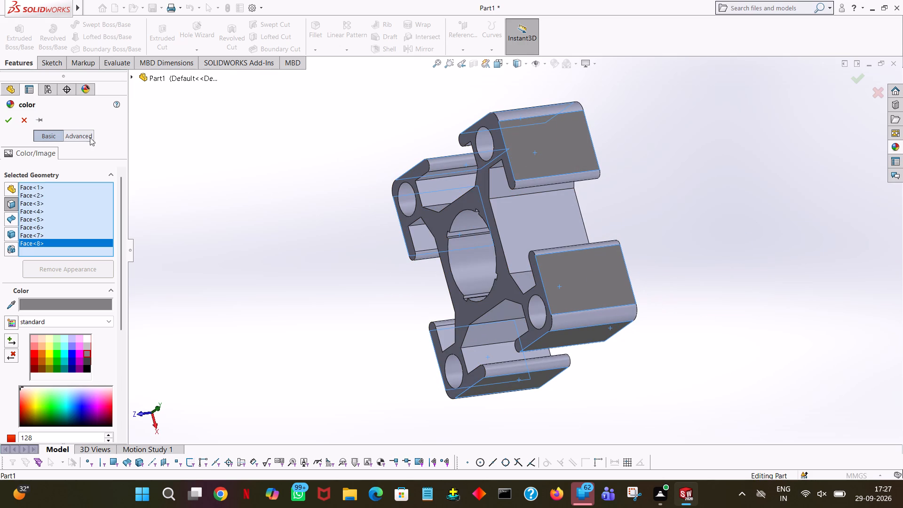
left_click(7, 115)
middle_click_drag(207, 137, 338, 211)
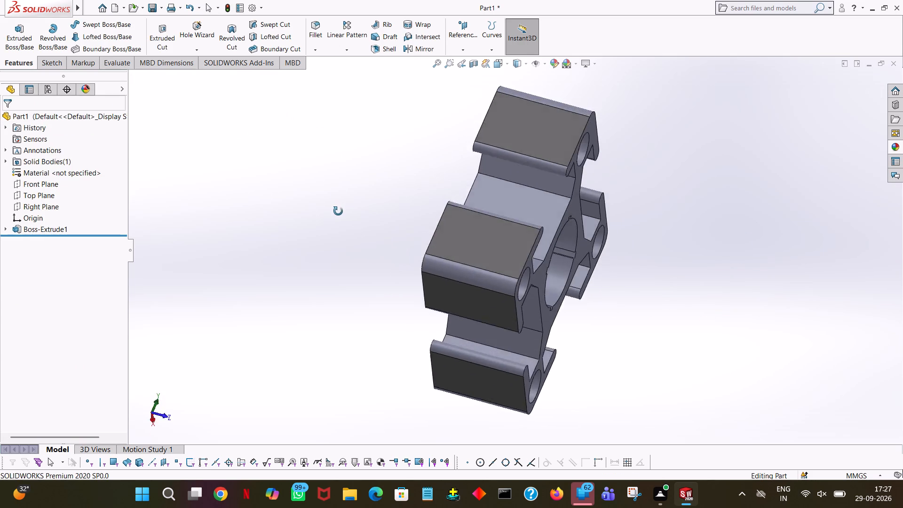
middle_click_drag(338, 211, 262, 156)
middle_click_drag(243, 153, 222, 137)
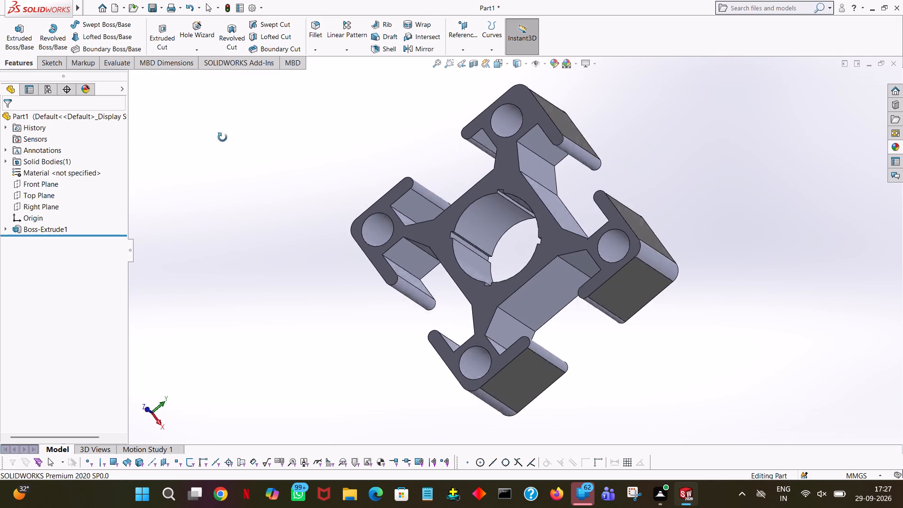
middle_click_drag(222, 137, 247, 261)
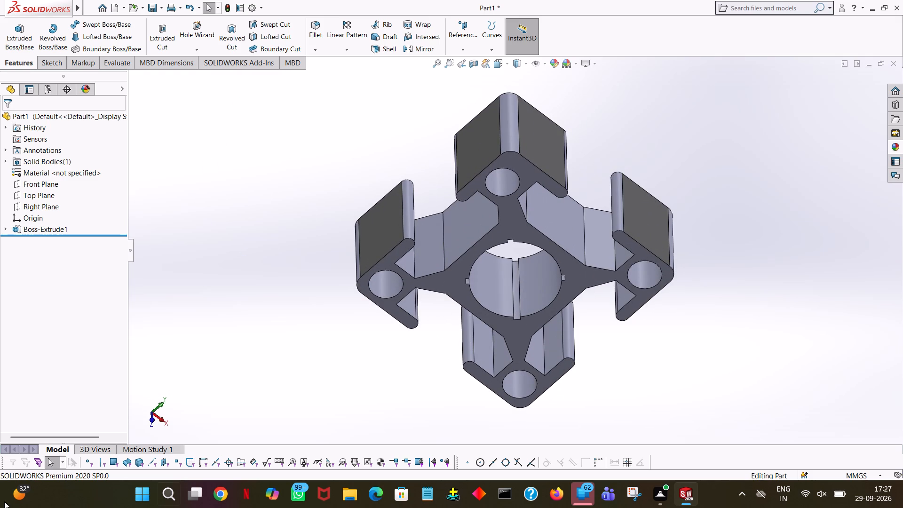
Start a face-level colour appearance on the rounded outer corner face of one lobe and choose the standard dark blue.
middle_click_drag(680, 153, 617, 43)
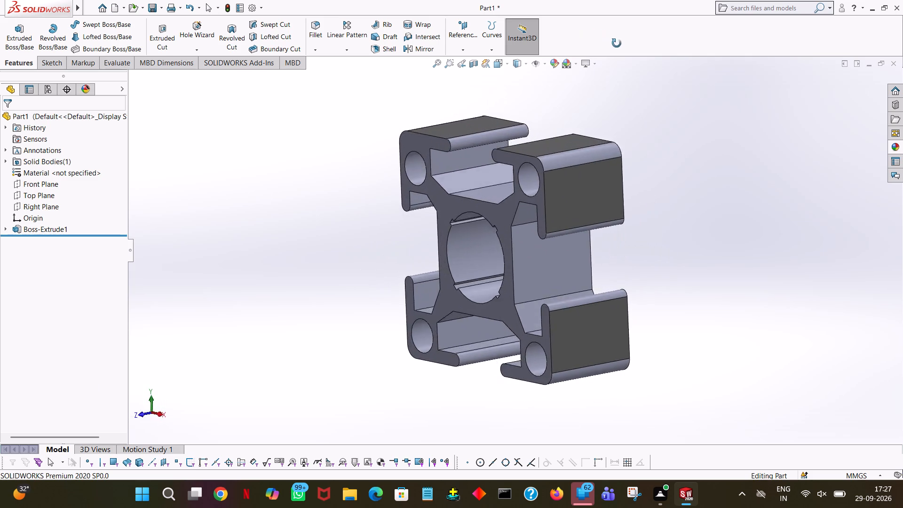
middle_click_drag(617, 43, 627, 99)
left_click(608, 197)
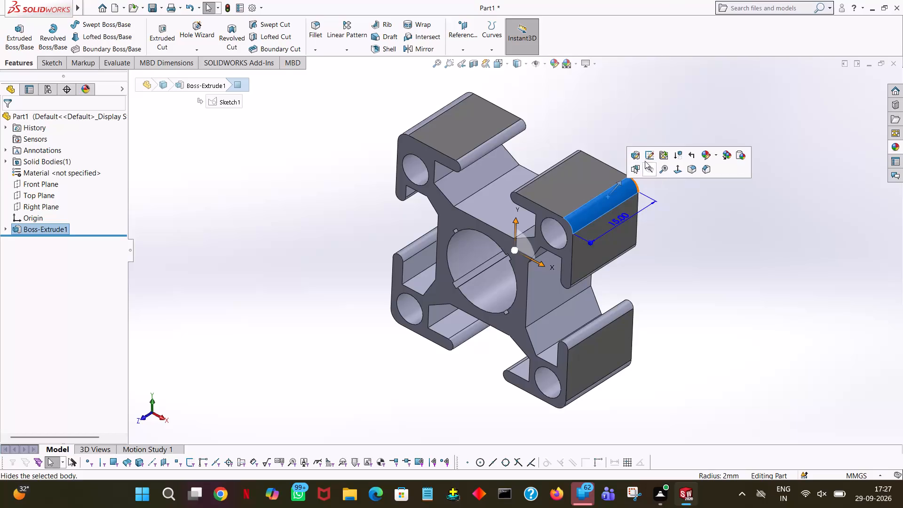
left_click(703, 151)
left_click(715, 178)
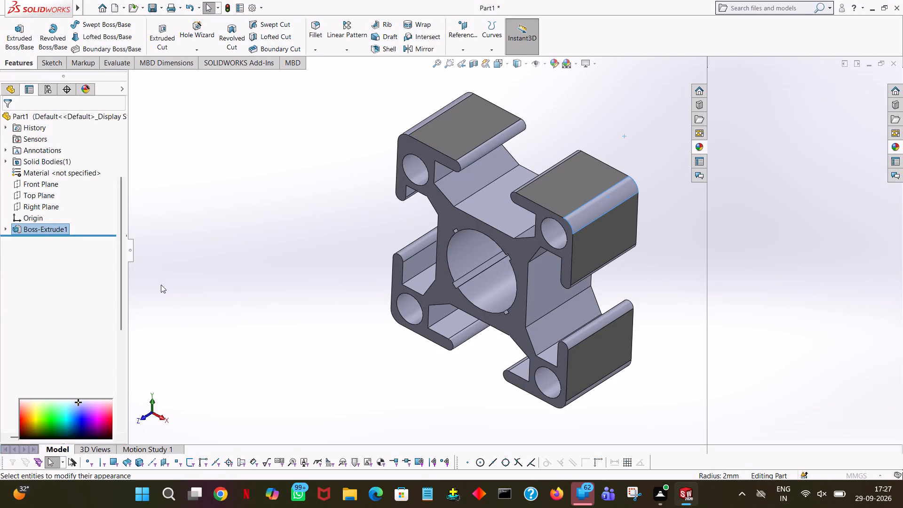
left_click(72, 360)
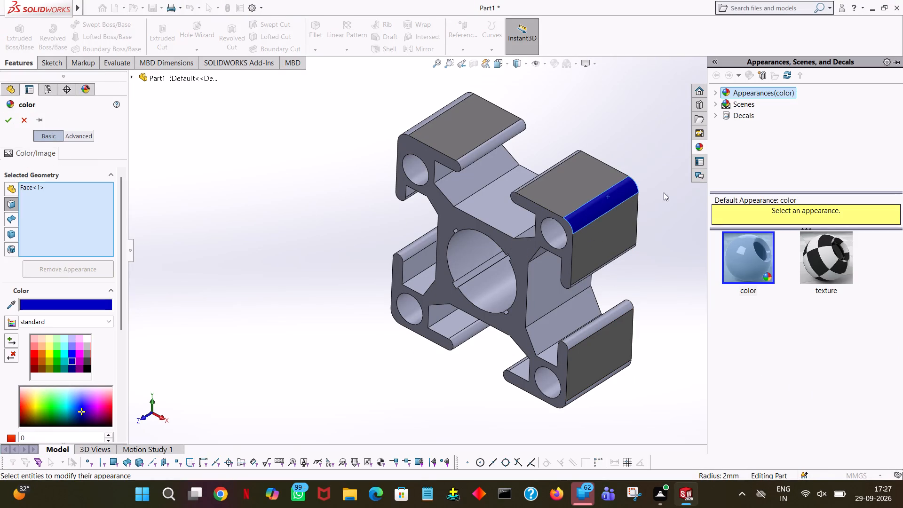
Add five more rounded faces, covering lobe corners and the rounded lip ends beside the slots, to the dark blue appearance.
middle_click_drag(664, 192, 748, 170)
left_click(602, 175)
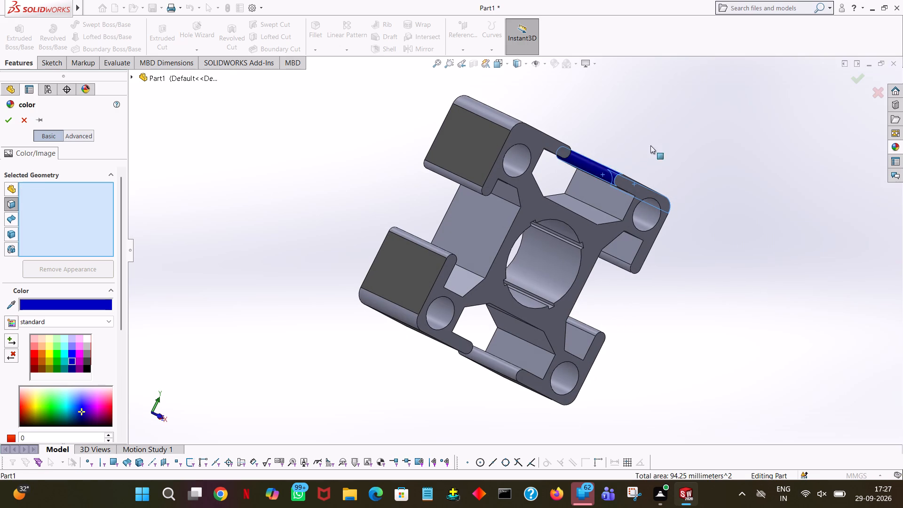
middle_click_drag(665, 137, 490, 136)
middle_click_drag(490, 136, 502, 177)
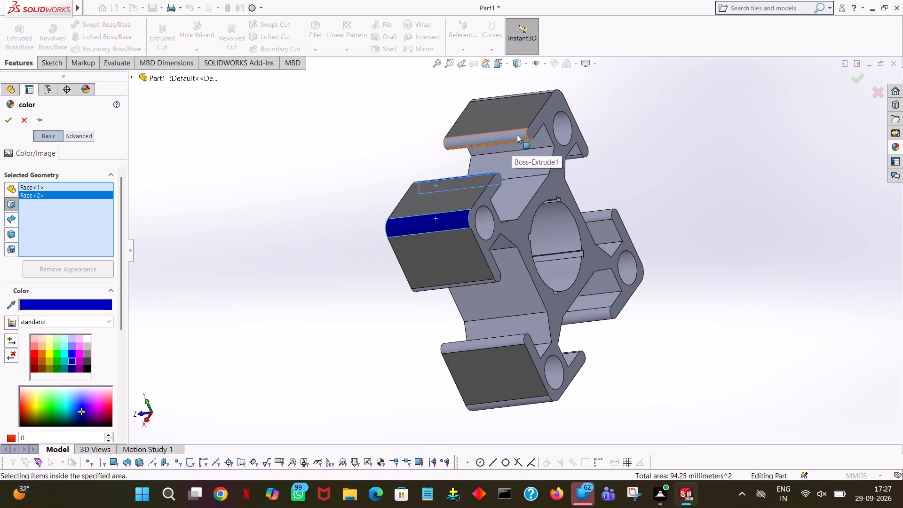
left_click(517, 135)
middle_click_drag(604, 108, 518, 285)
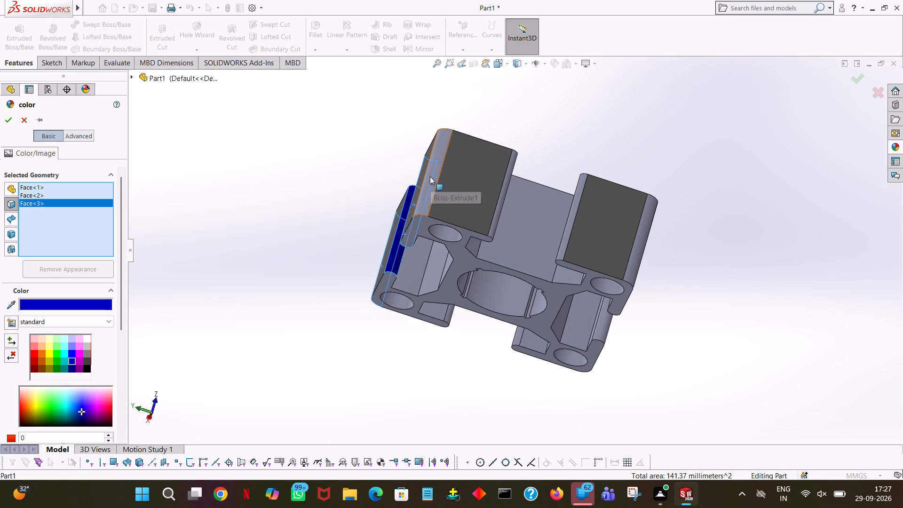
left_click(430, 176)
left_click(502, 198)
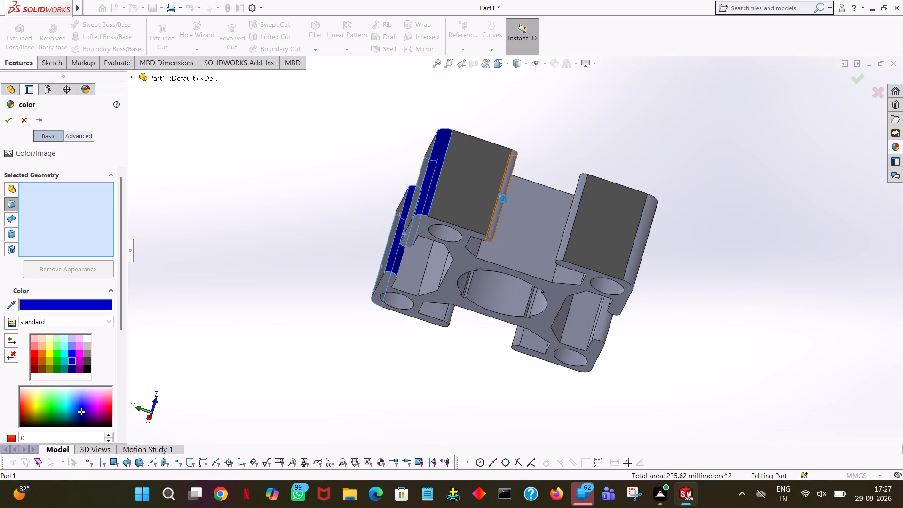
middle_click_drag(578, 193, 633, 174)
left_click(625, 230)
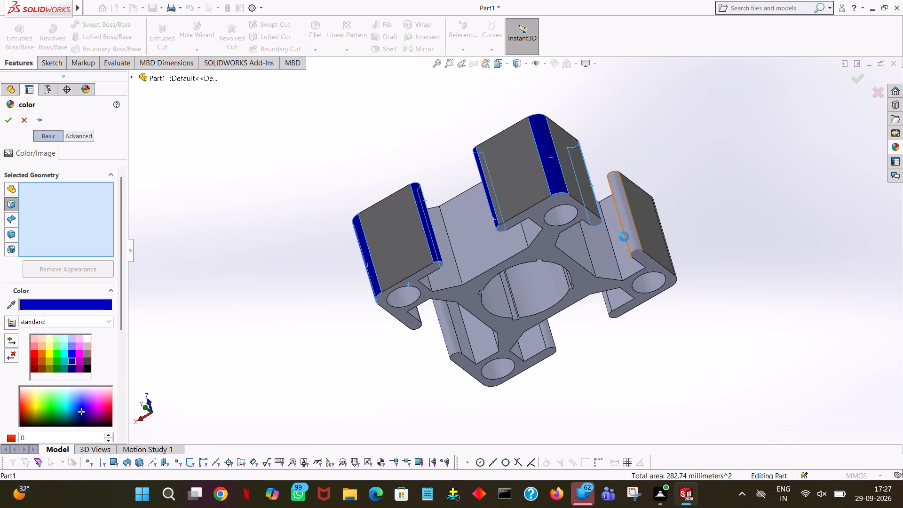
Add the remaining six rounded corner and lip faces of the lobes to the dark blue appearance and apply it.
middle_click_drag(672, 270, 590, 100)
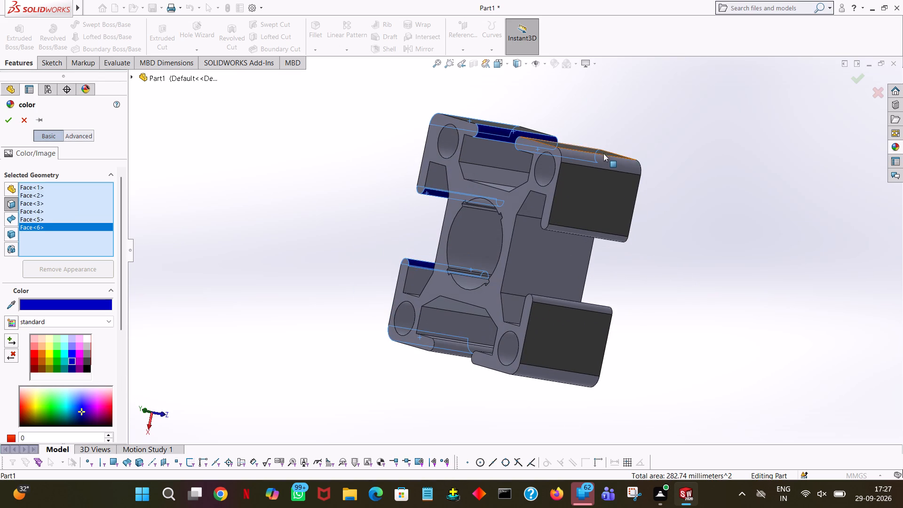
left_click(603, 158)
left_click(595, 233)
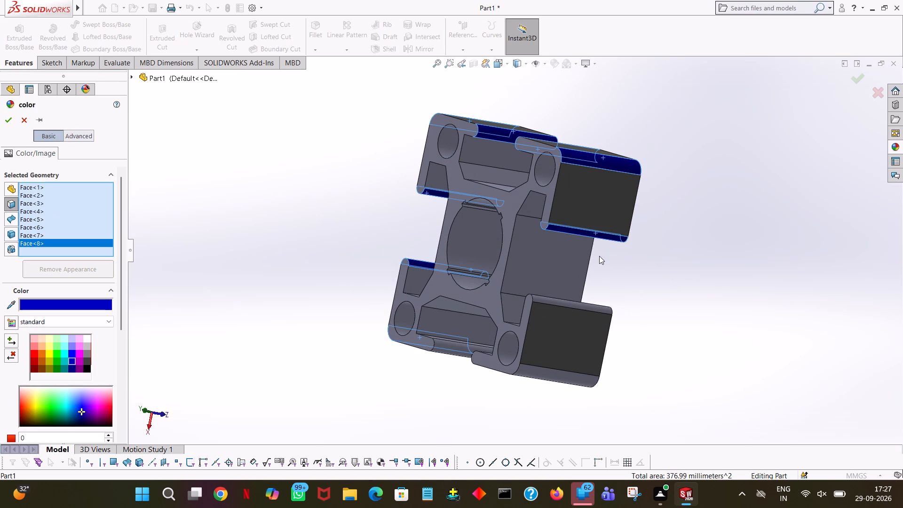
left_click(590, 305)
middle_click_drag(658, 259, 724, 122)
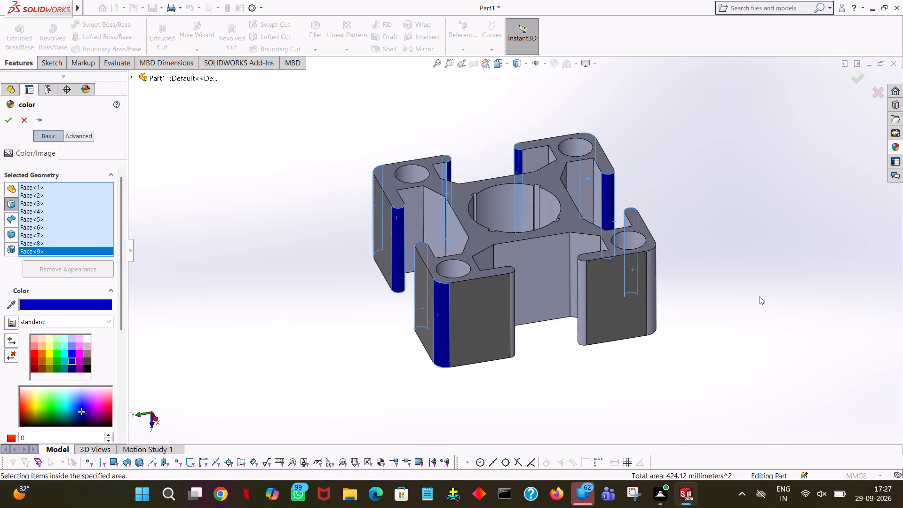
left_click(651, 284)
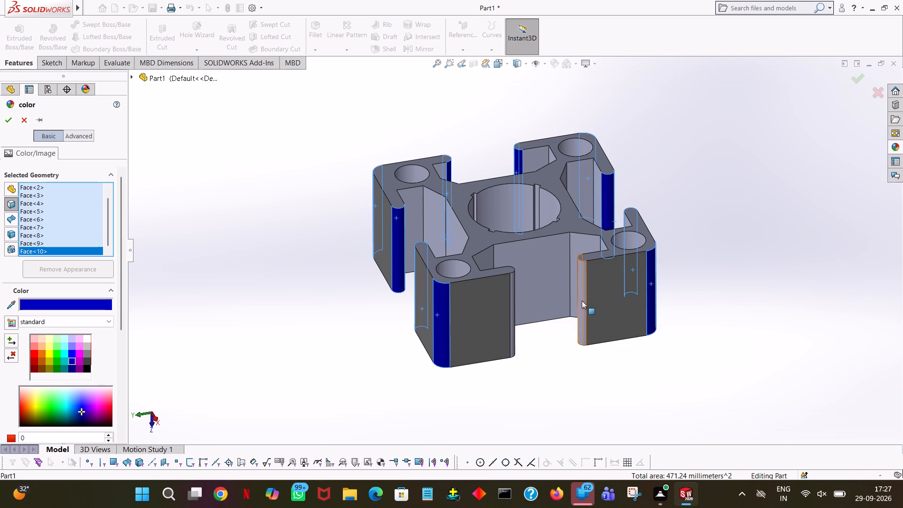
left_click(582, 301)
left_click(512, 302)
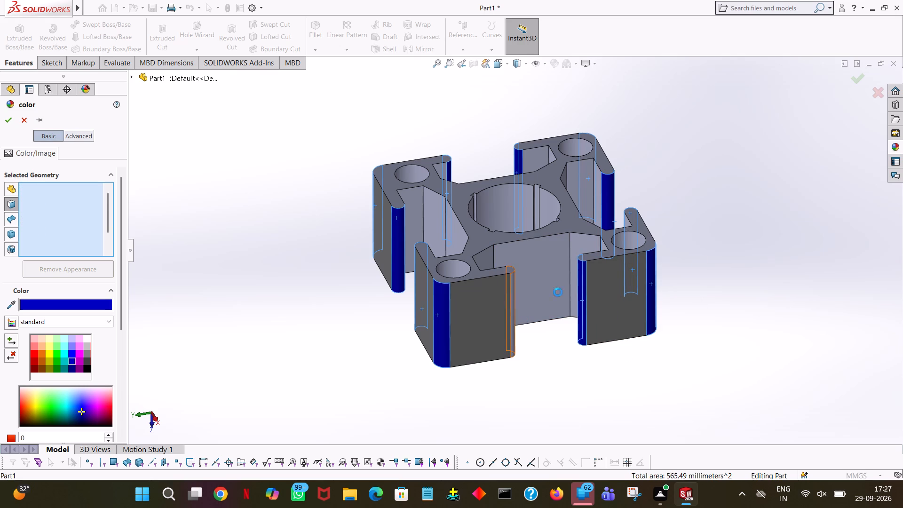
middle_click_drag(732, 208, 752, 408)
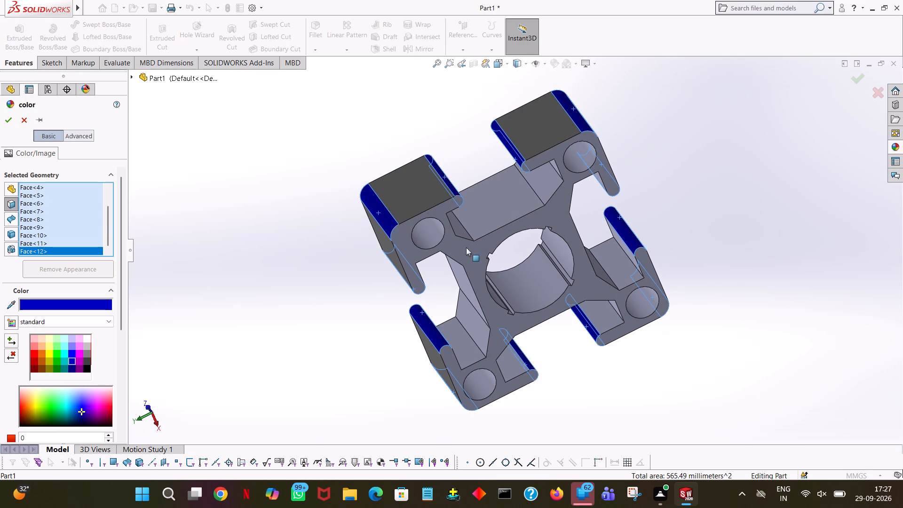
left_click(4, 126)
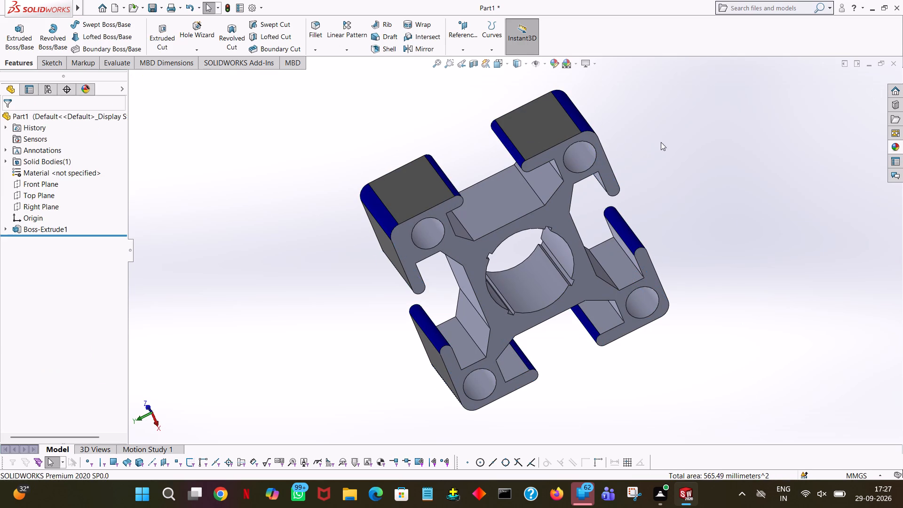
Start a face-level colour appearance on the flat floor face of one T-slot and choose the standard black.
left_click(687, 173)
middle_click_drag(687, 164, 688, 84)
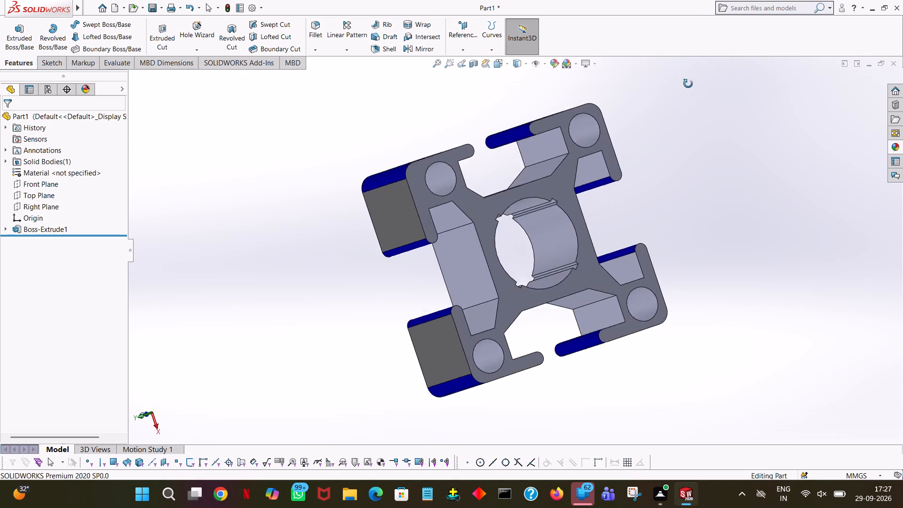
middle_click_drag(688, 84, 604, 93)
middle_click_drag(611, 106, 729, 107)
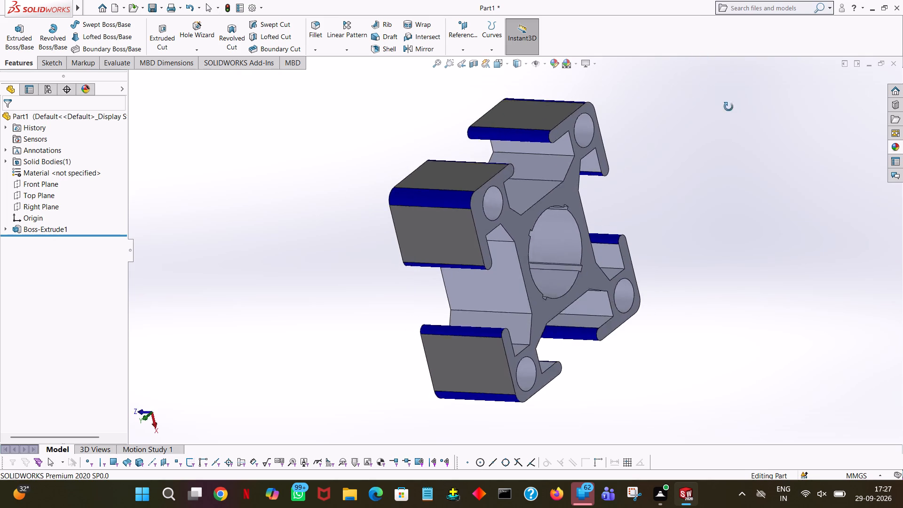
middle_click_drag(729, 107, 655, 116)
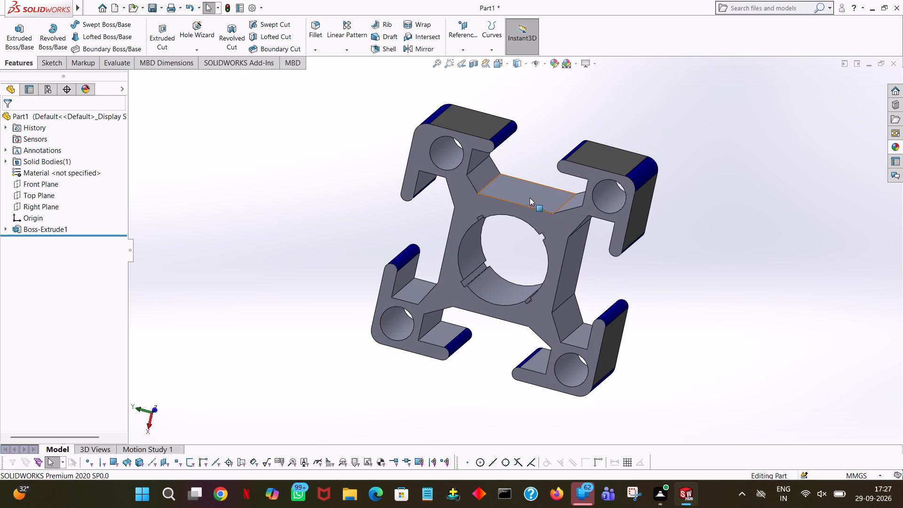
left_click(528, 202)
left_click(626, 161)
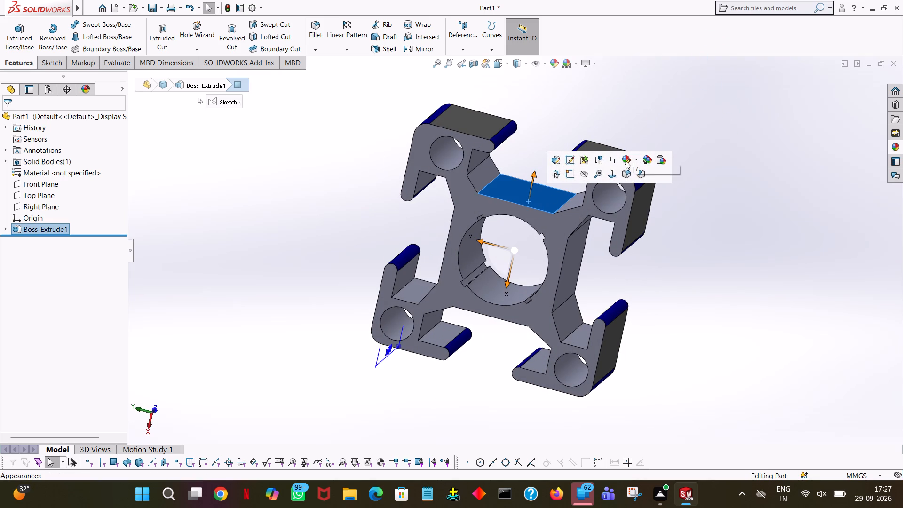
left_click(644, 183)
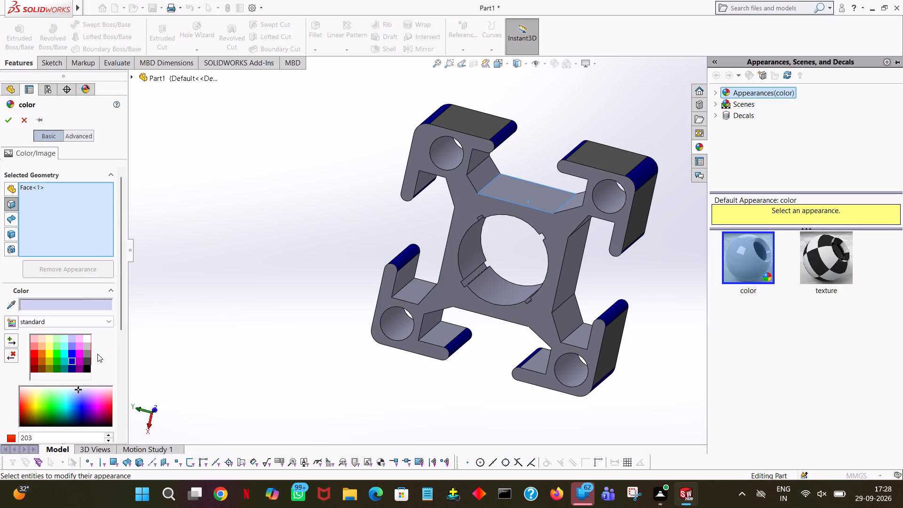
left_click(88, 371)
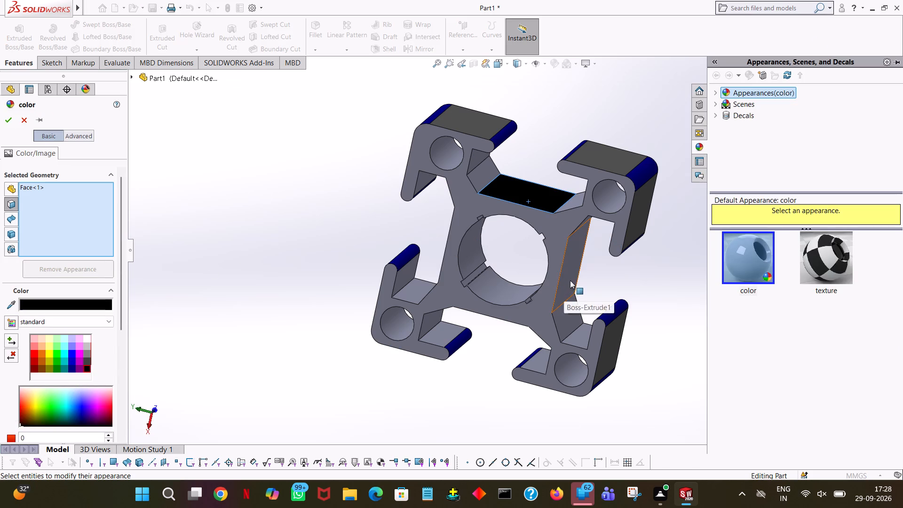
Add the flat floor faces of the other three T-slots to the black appearance and apply it.
left_click(570, 280)
middle_click_drag(297, 174, 359, 216)
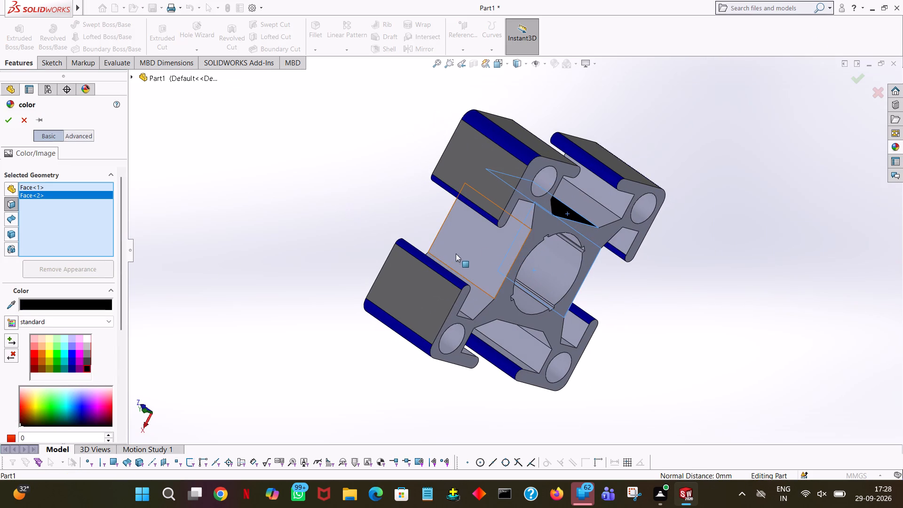
left_click(488, 248)
middle_click_drag(593, 261, 593, 85)
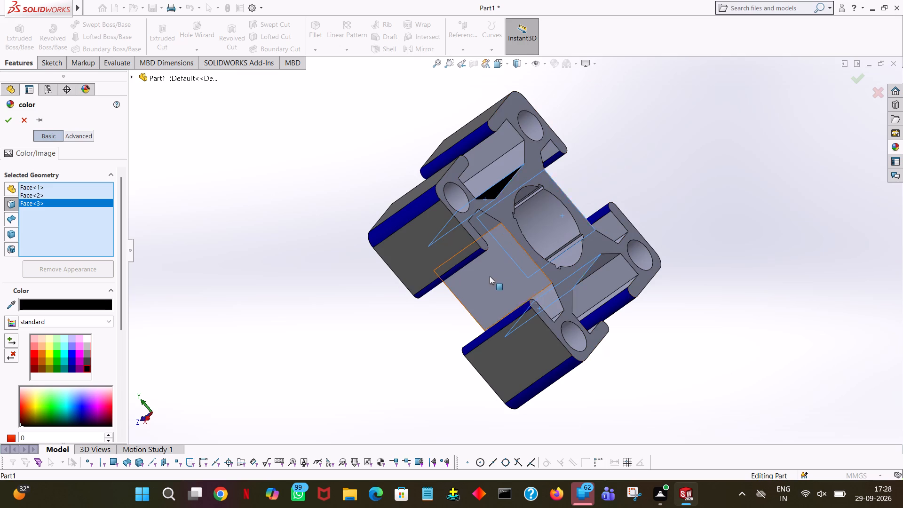
left_click(497, 273)
middle_click_drag(703, 283, 629, 332)
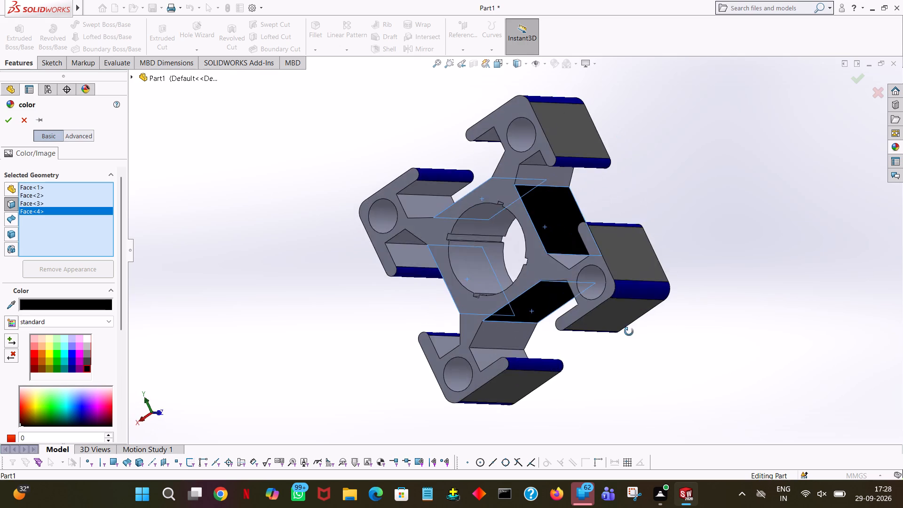
middle_click_drag(629, 332, 665, 330)
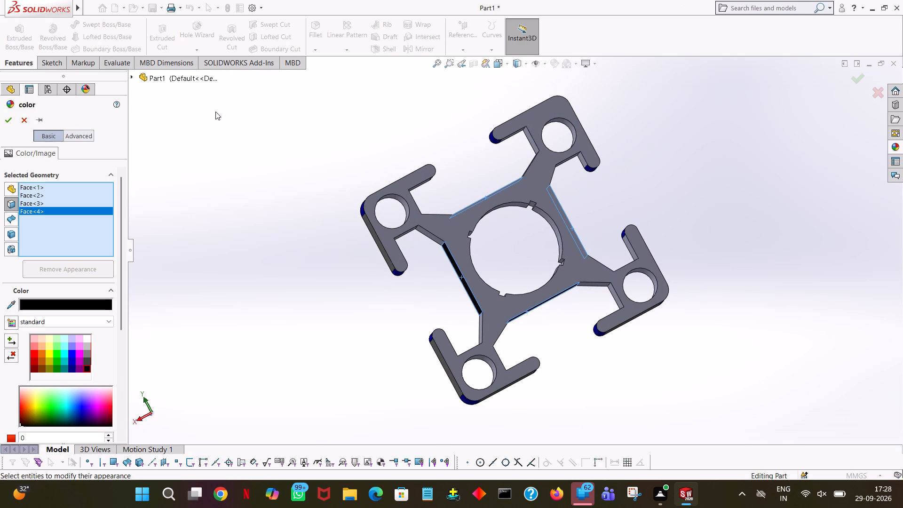
left_click(4, 122)
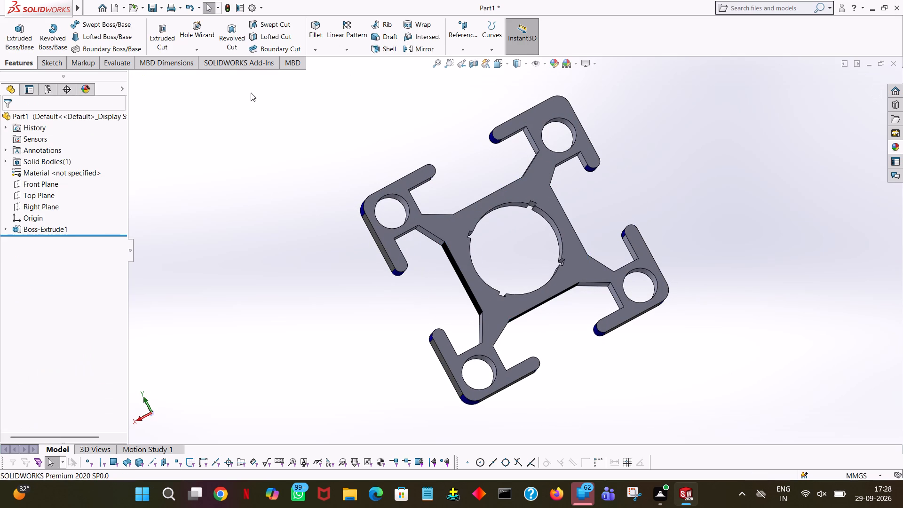
Examine the coloured extrusion from several sides, checking the grey lobe faces, blue rounded faces and black slot floors.
left_click(263, 88)
middle_click_drag(288, 132, 288, 167)
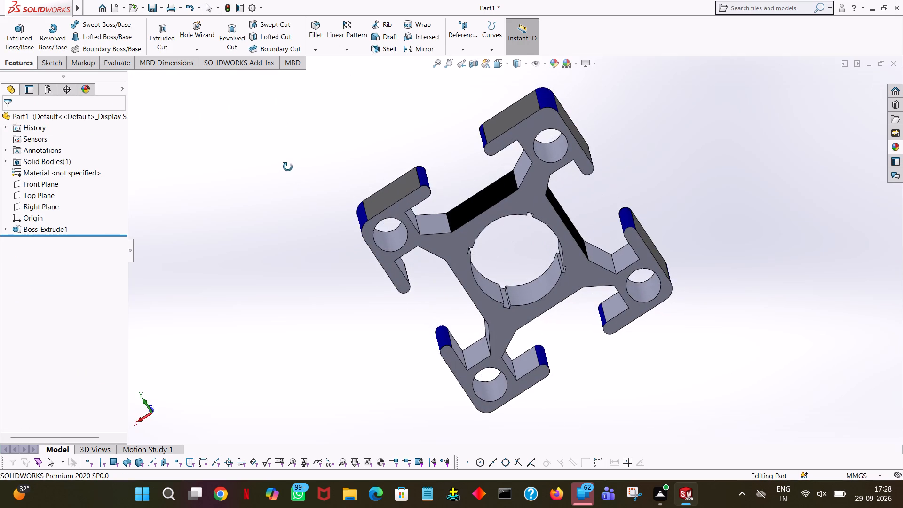
middle_click_drag(288, 167, 137, 100)
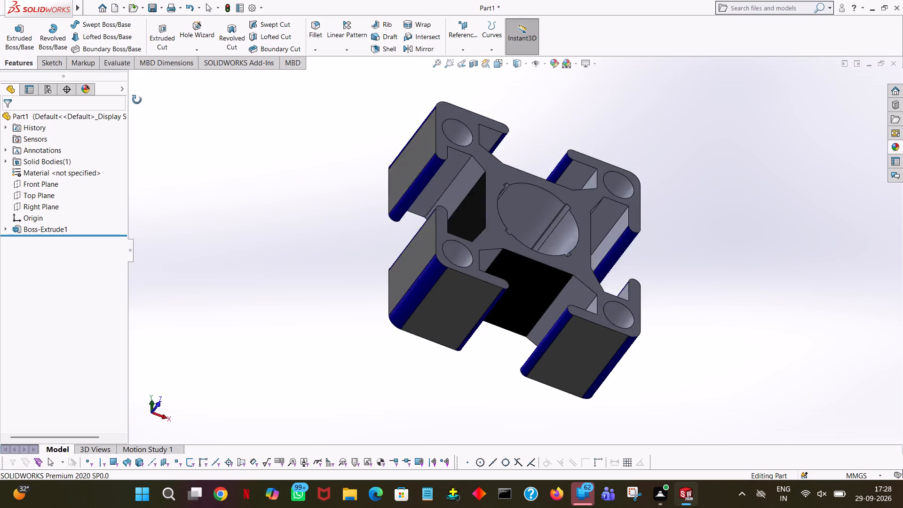
middle_click_drag(137, 100, 277, 0)
left_click(281, 0)
middle_click_drag(728, 248, 705, 180)
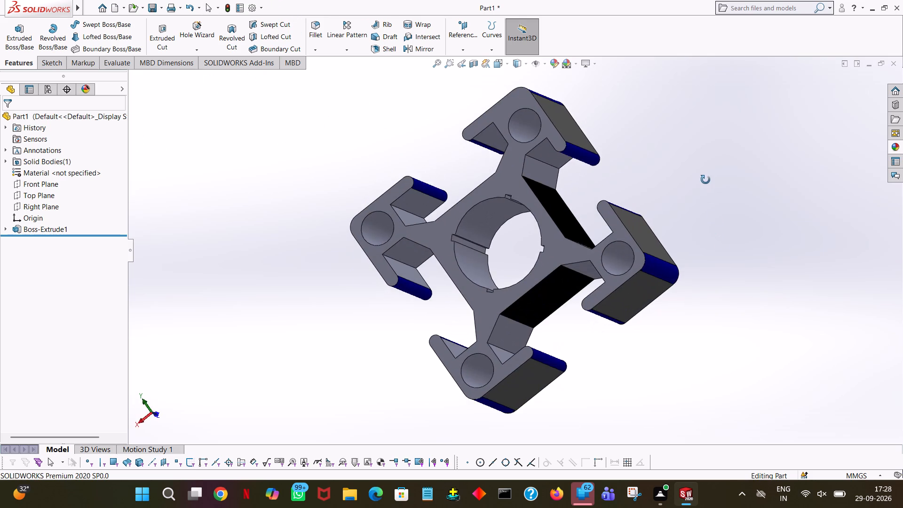
middle_click_drag(705, 180, 709, 205)
middle_click_drag(402, 230, 411, 273)
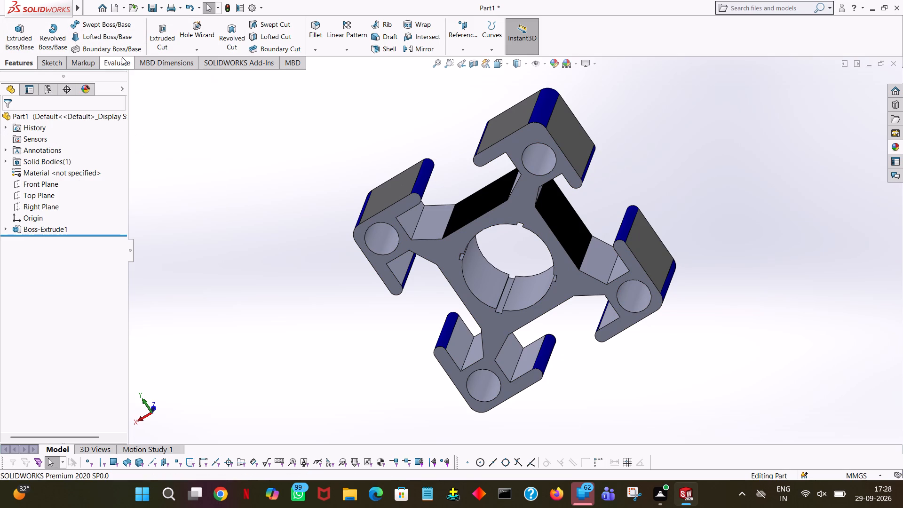
left_click(43, 63)
left_click(18, 64)
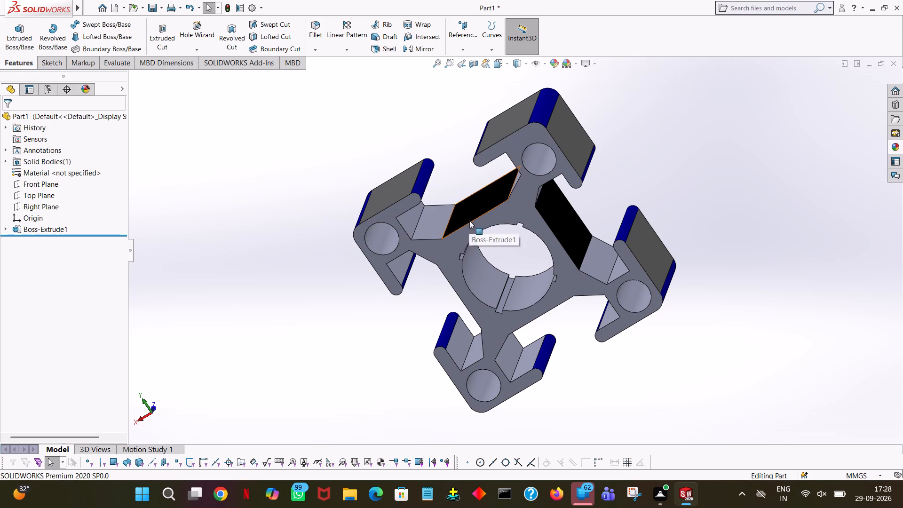
Start a face-level colour appearance on one angled face beside a black T-slot floor and choose the standard dark red.
middle_click_drag(475, 237, 503, 332)
middle_click_drag(520, 252, 535, 281)
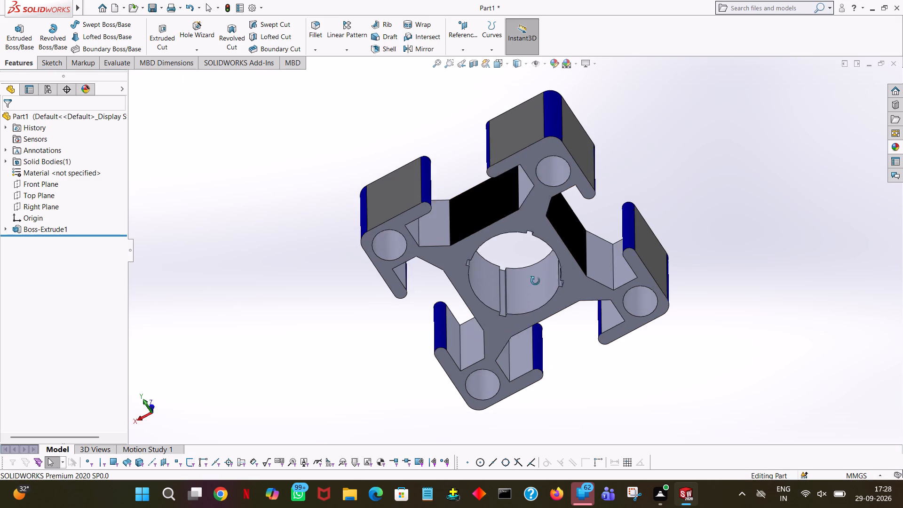
middle_click_drag(535, 281, 543, 299)
left_click(449, 247)
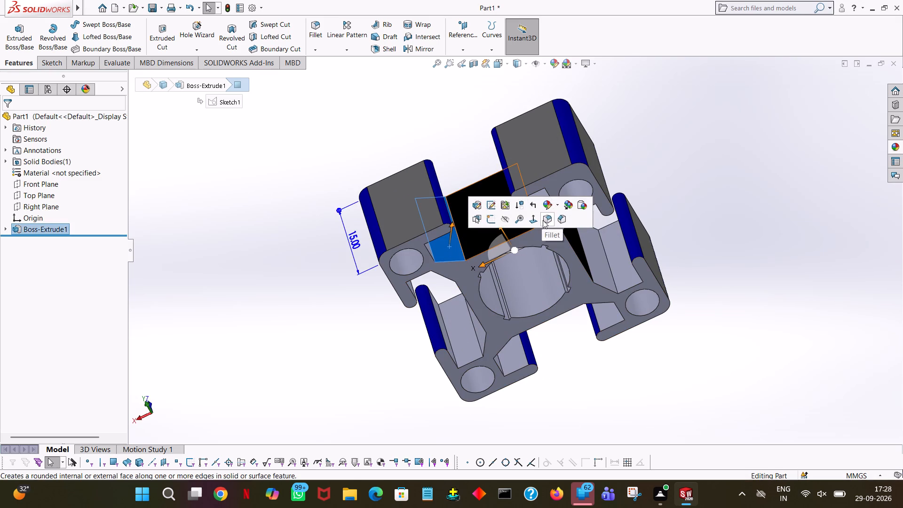
left_click(550, 208)
left_click(572, 230)
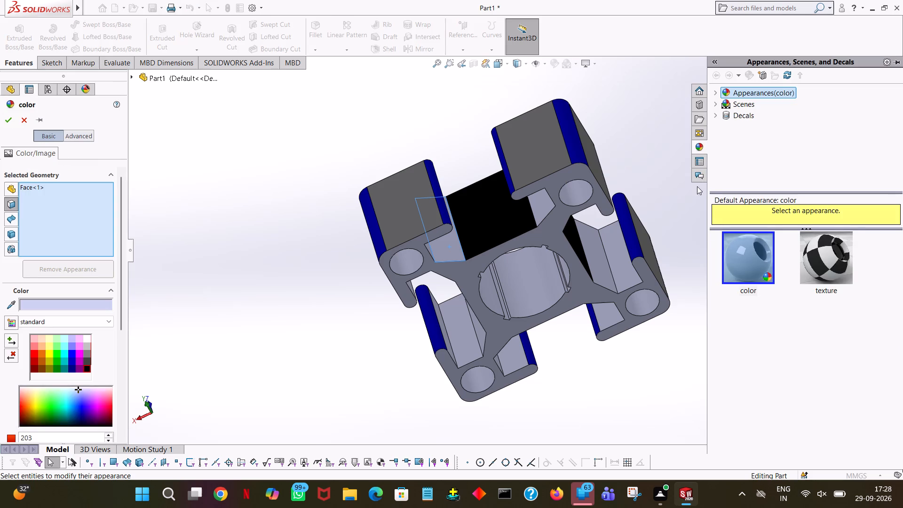
left_click(34, 361)
Add three more angled faces beside the black T-slot floors to the dark red appearance.
middle_click_drag(377, 423, 368, 331)
left_click(525, 161)
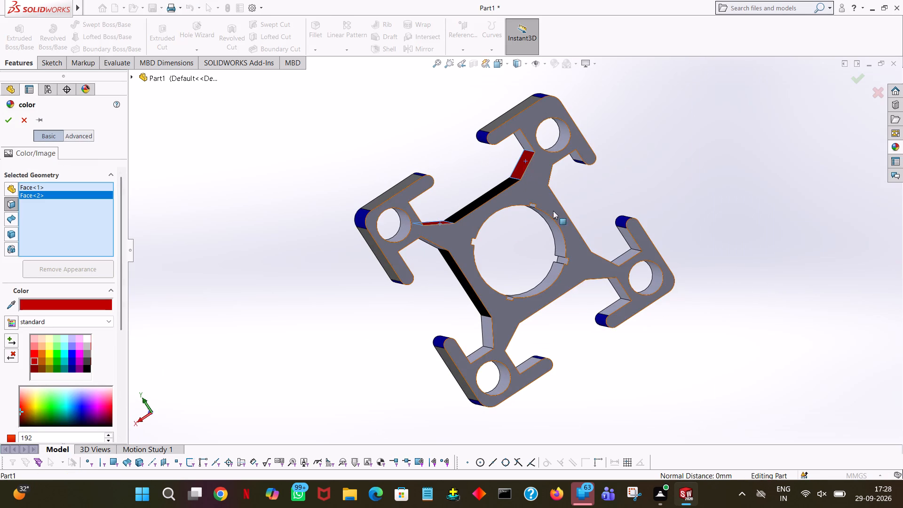
middle_click_drag(552, 270, 583, 279)
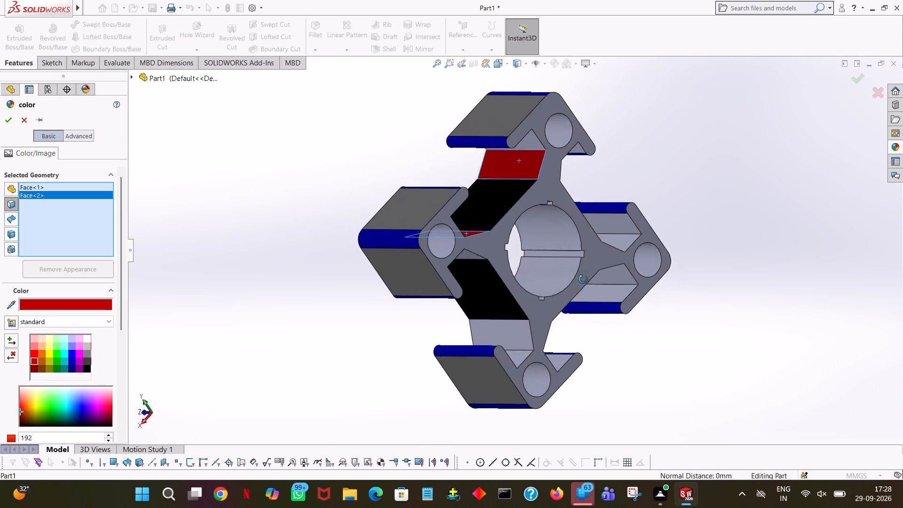
middle_click_drag(583, 279, 576, 253)
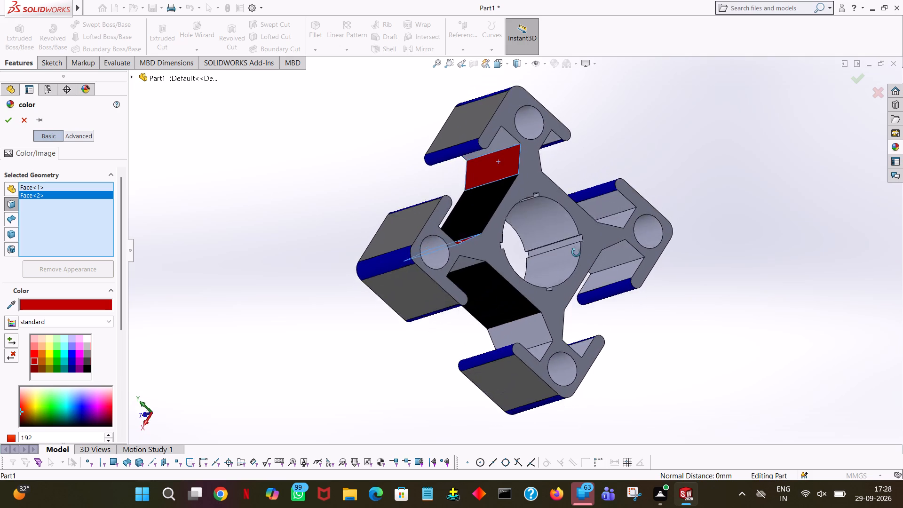
middle_click_drag(576, 253, 534, 228)
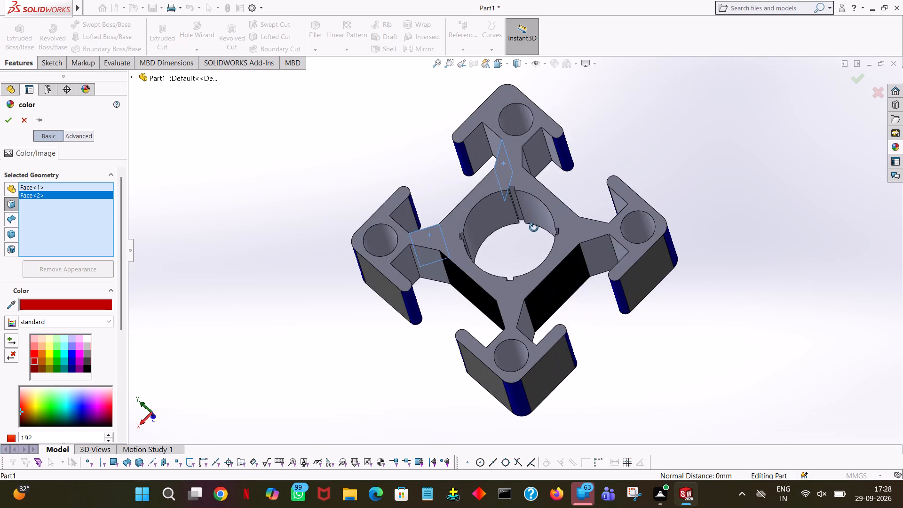
middle_click_drag(534, 228, 538, 229)
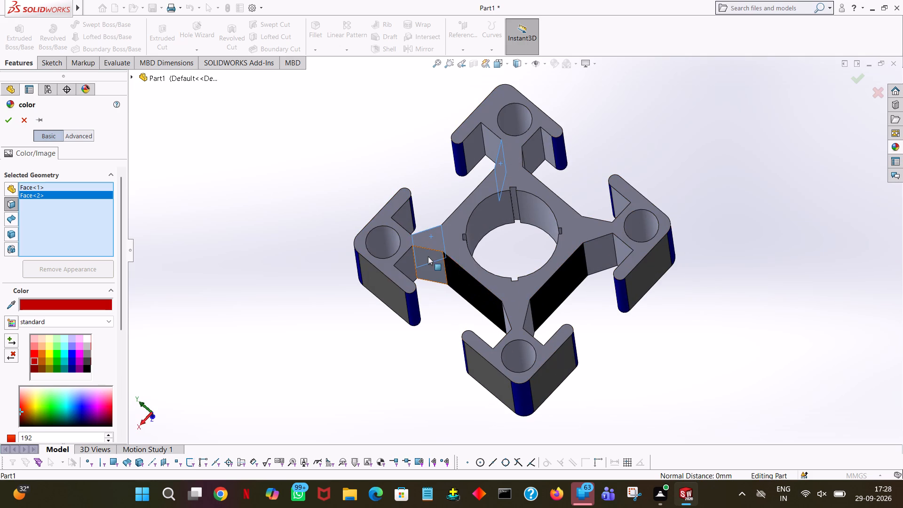
left_click(427, 259)
middle_click_drag(485, 319, 508, 466)
middle_click_drag(524, 358, 626, 284)
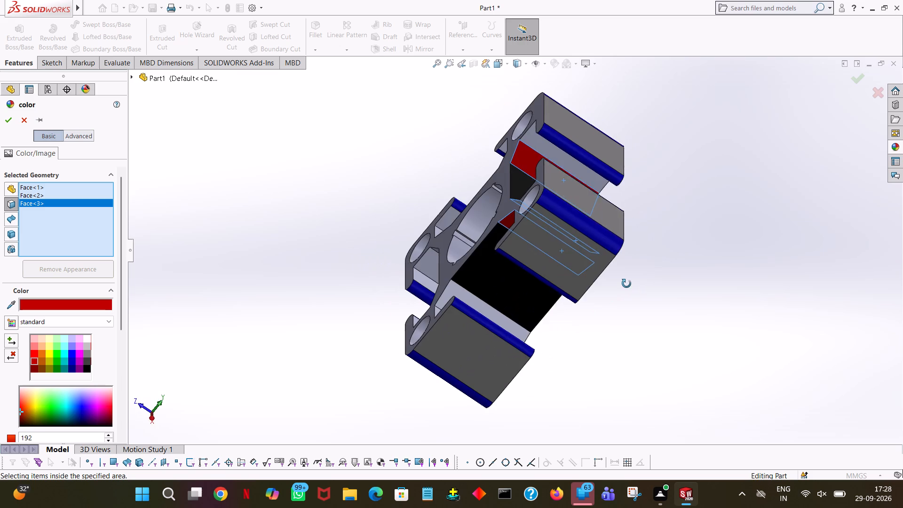
middle_click_drag(626, 284, 594, 238)
left_click(490, 321)
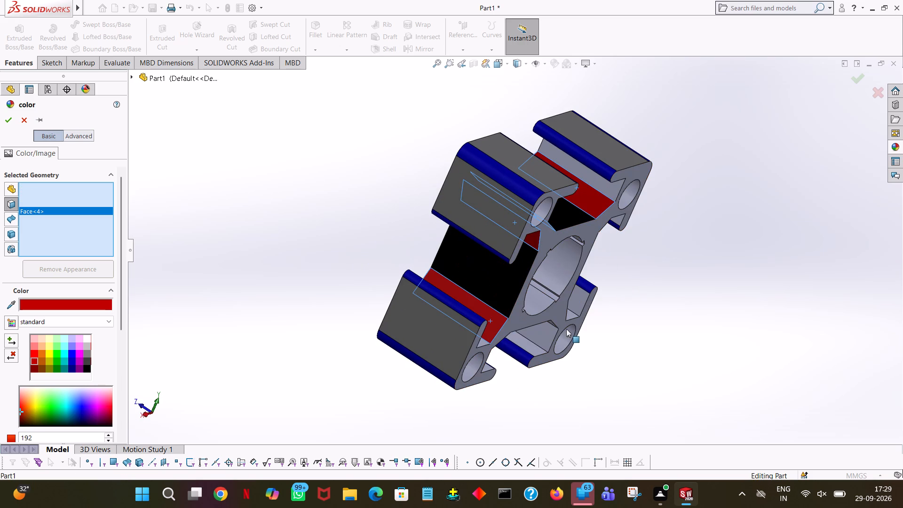
Add the remaining four angled T-slot faces to the dark red appearance and apply it.
middle_click_drag(566, 329, 469, 321)
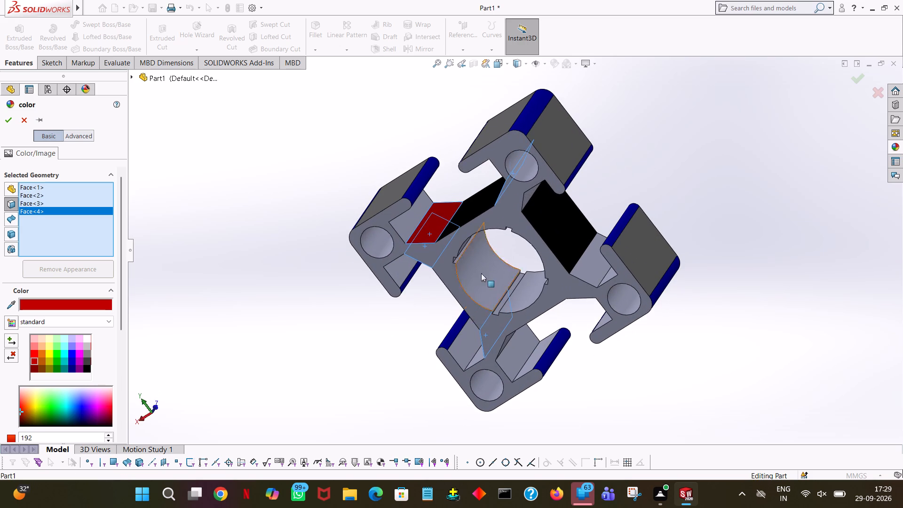
left_click(526, 198)
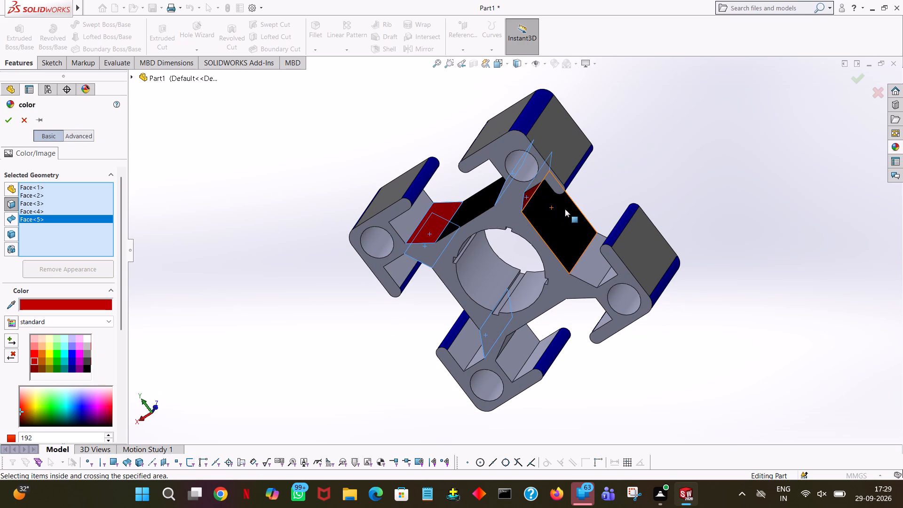
left_click(594, 268)
middle_click_drag(644, 344, 592, 228)
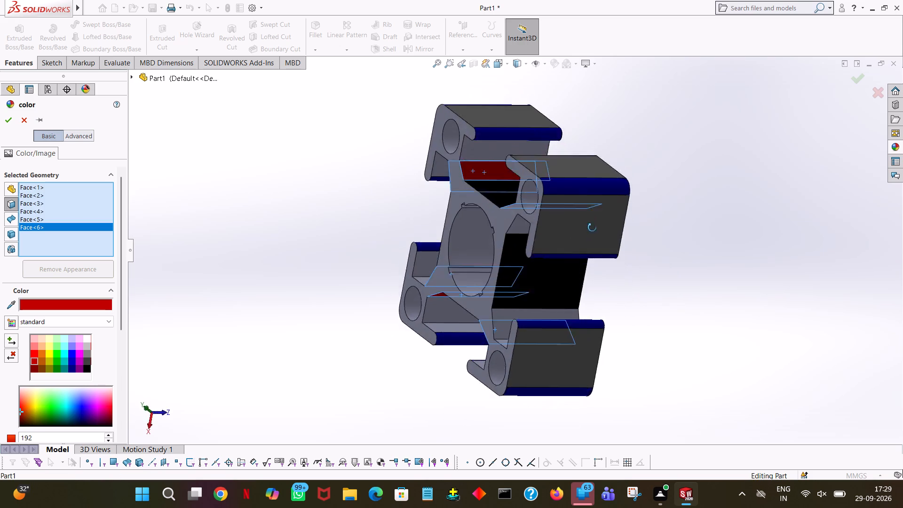
middle_click_drag(592, 228, 594, 120)
middle_click(594, 119)
left_click(516, 165)
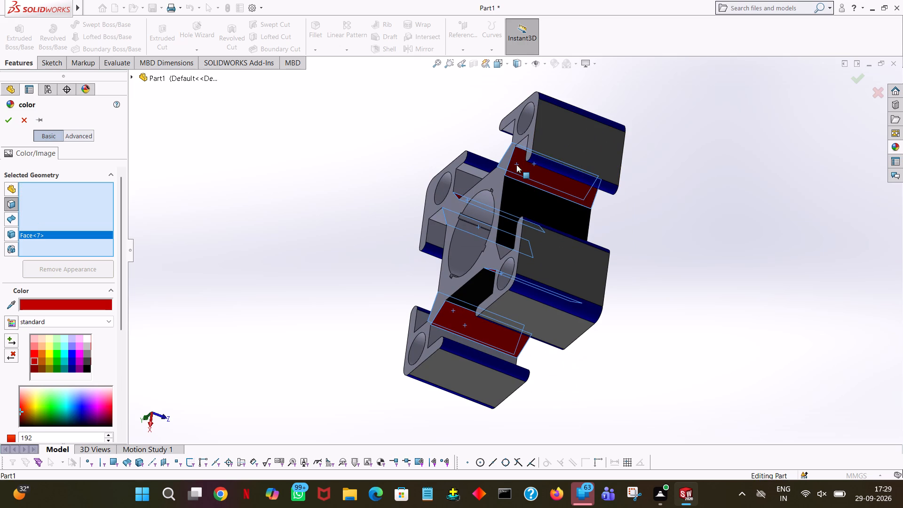
middle_click_drag(516, 165, 557, 347)
left_click(563, 318)
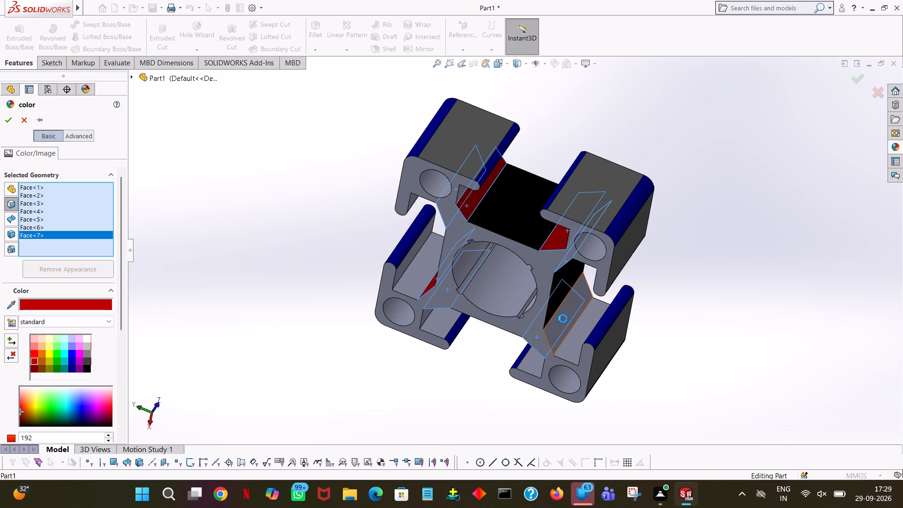
middle_click_drag(681, 303, 681, 176)
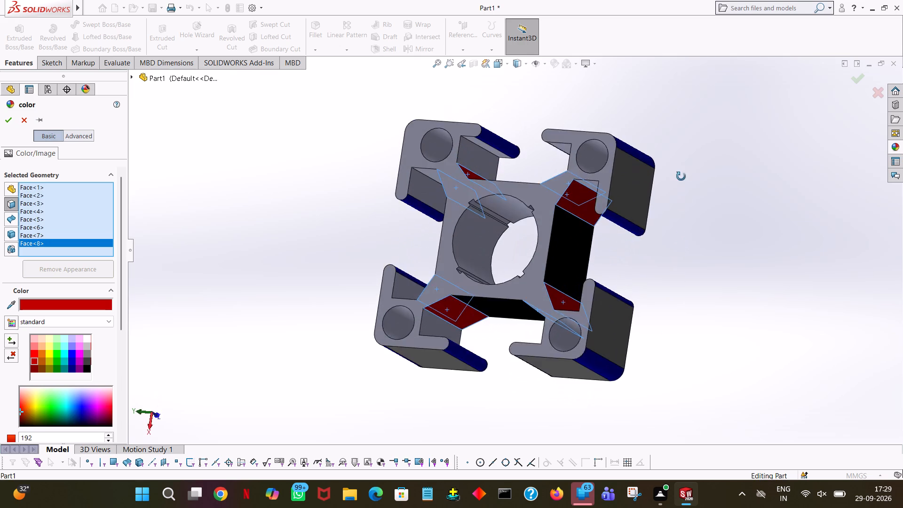
middle_click_drag(681, 176, 722, 296)
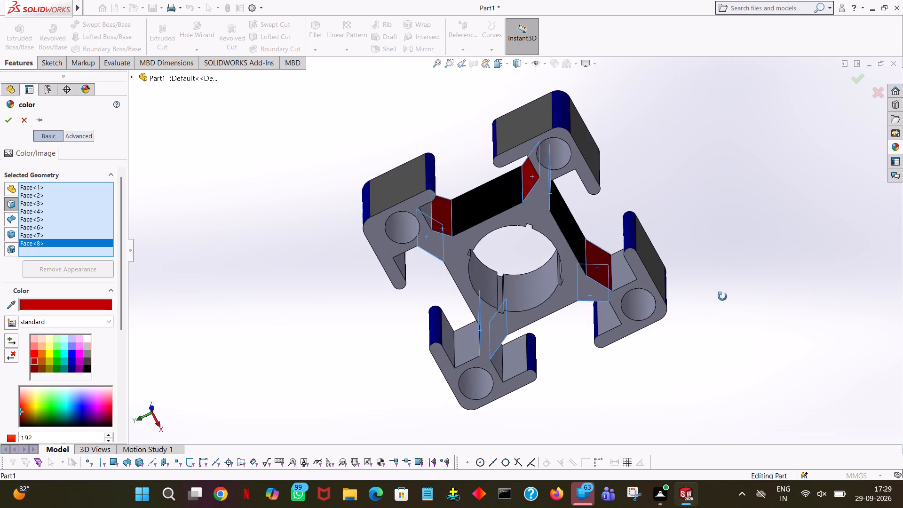
middle_click_drag(722, 296, 737, 262)
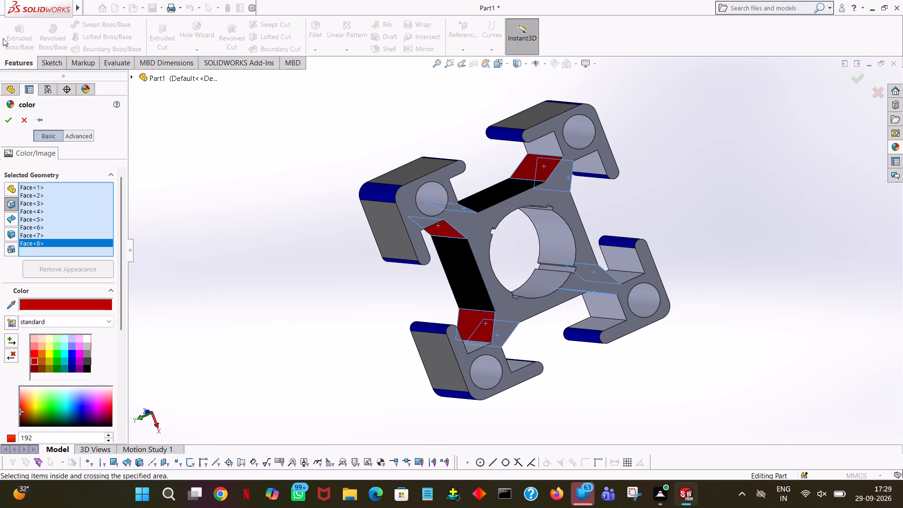
left_click(9, 118)
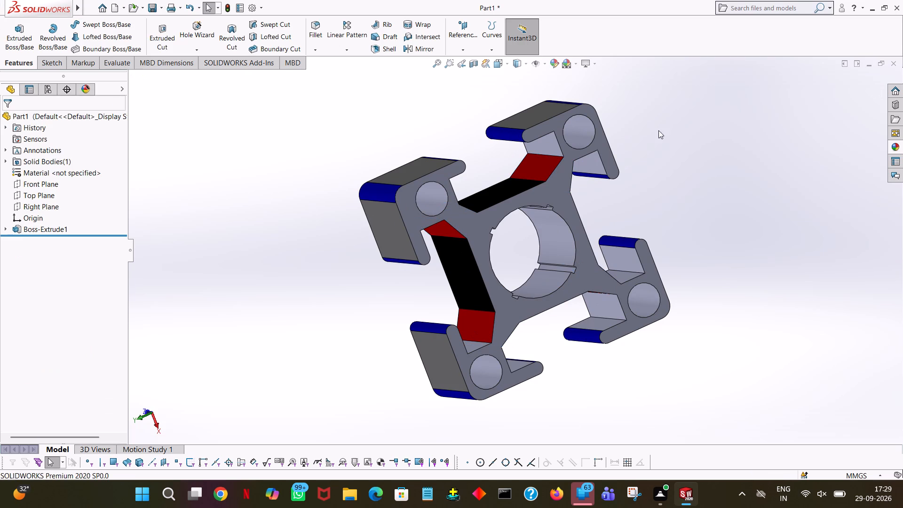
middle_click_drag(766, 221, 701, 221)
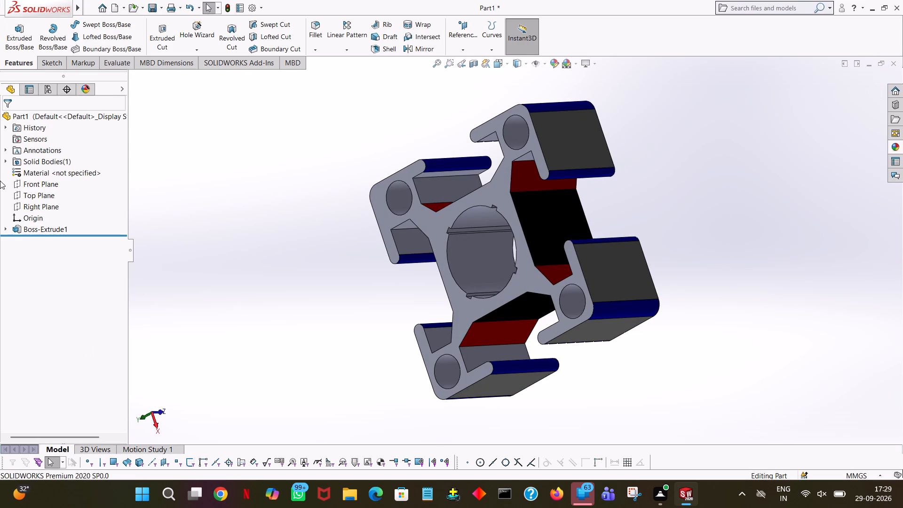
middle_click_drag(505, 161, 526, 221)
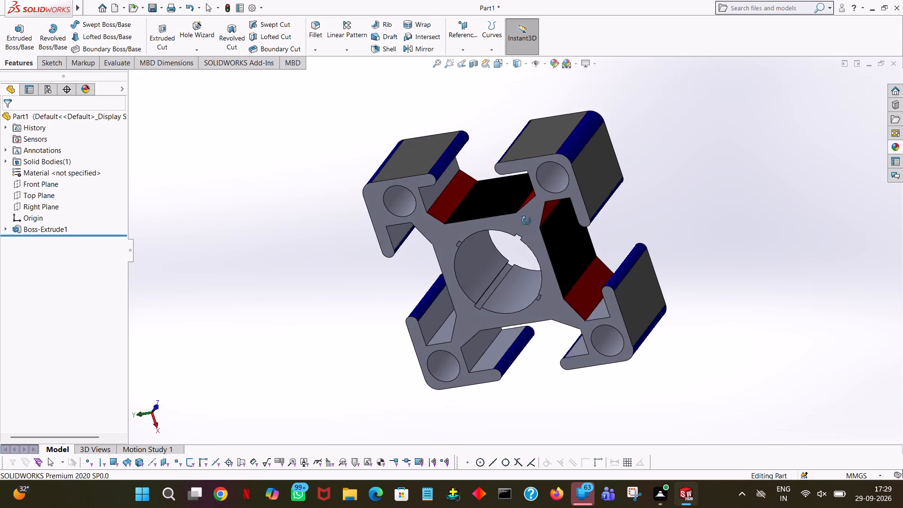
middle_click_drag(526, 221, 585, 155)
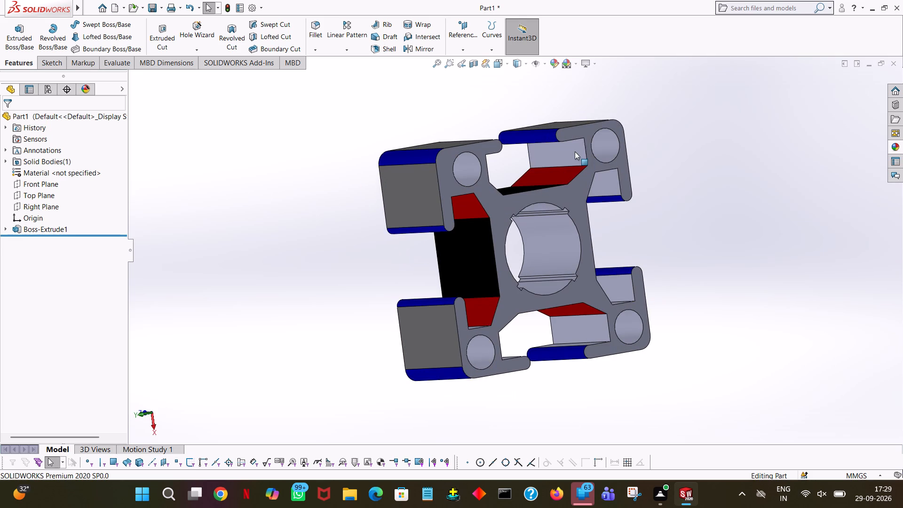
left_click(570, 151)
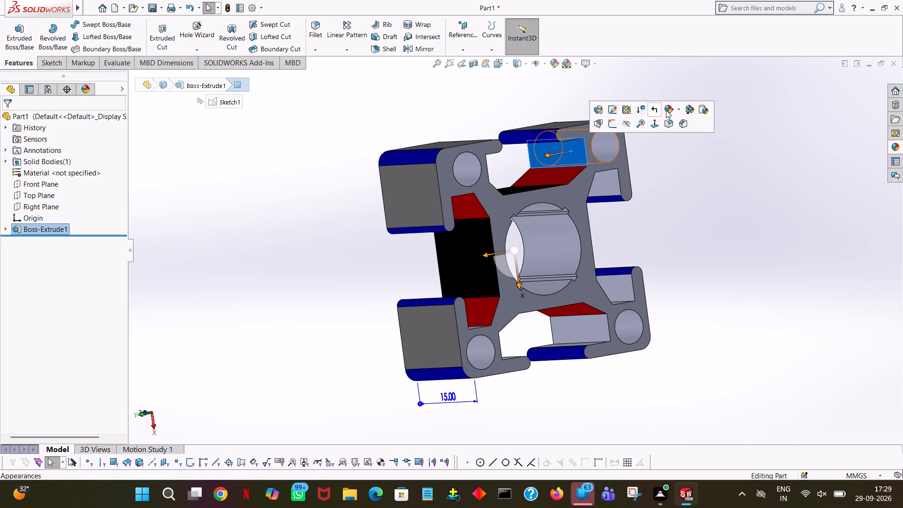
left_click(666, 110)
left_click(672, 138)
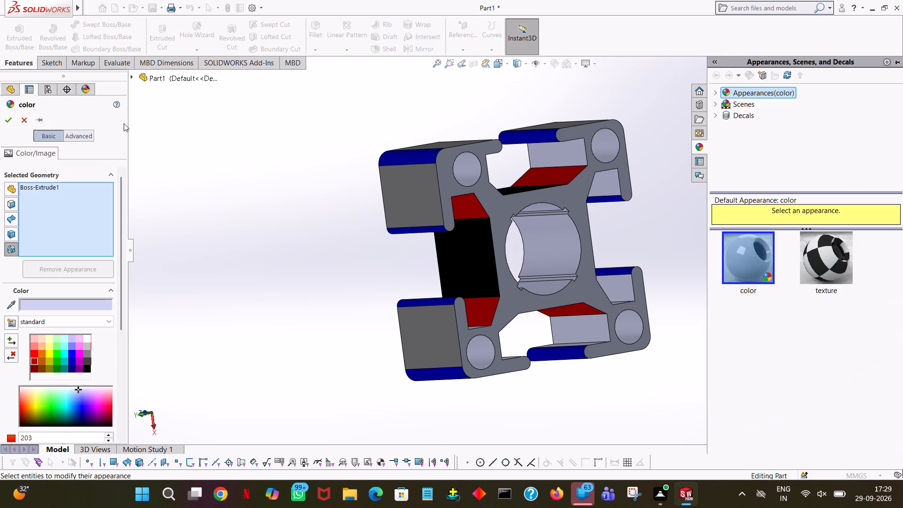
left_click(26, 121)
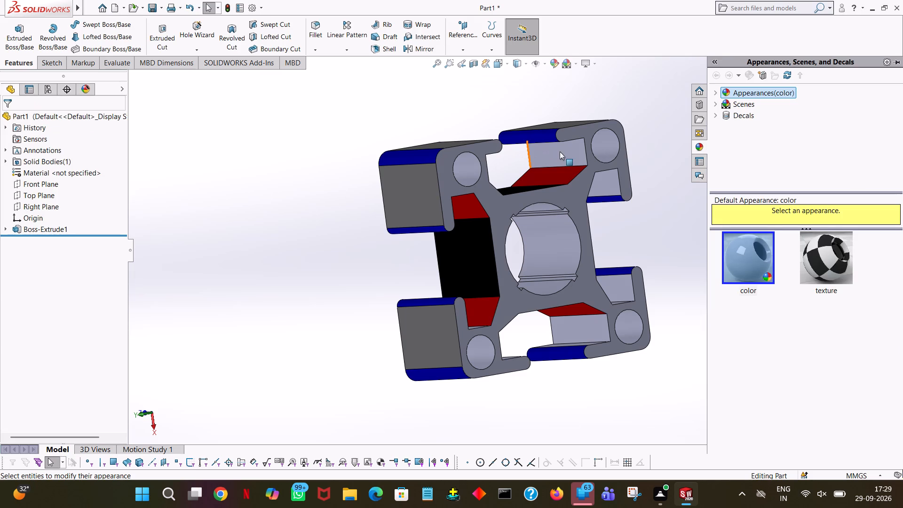
Start a face-level colour appearance on a lobe's flat inner face next to a red angled face and choose the standard light orange.
left_click(560, 151)
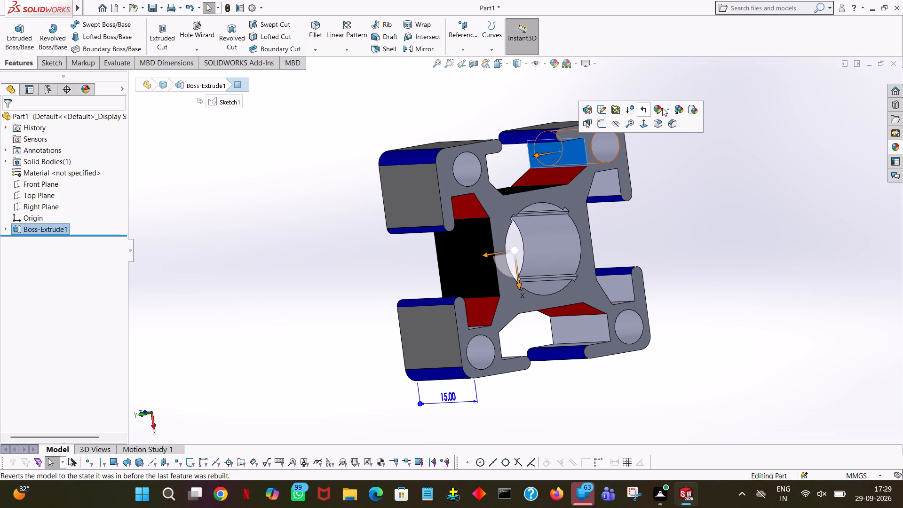
left_click(656, 108)
left_click(671, 130)
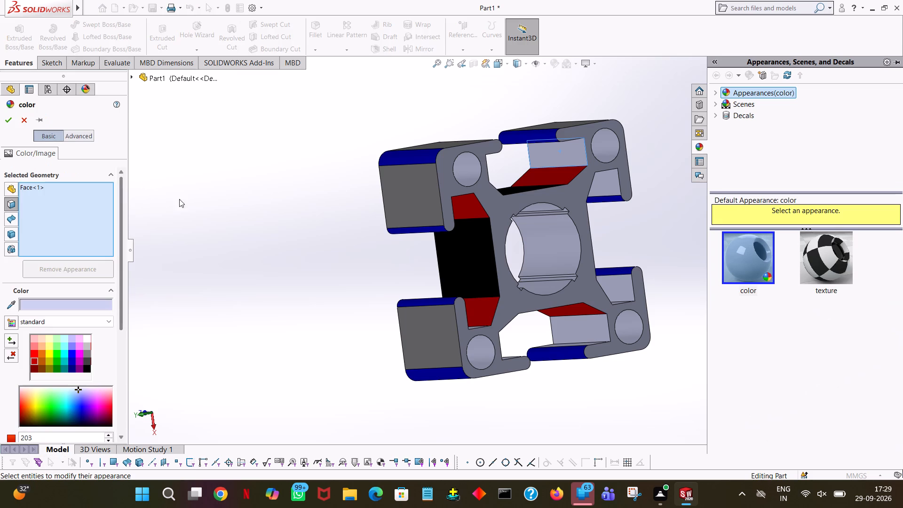
left_click(42, 345)
Add three more flat inner faces of the corner lobes to the light orange appearance.
middle_click_drag(575, 284, 563, 288)
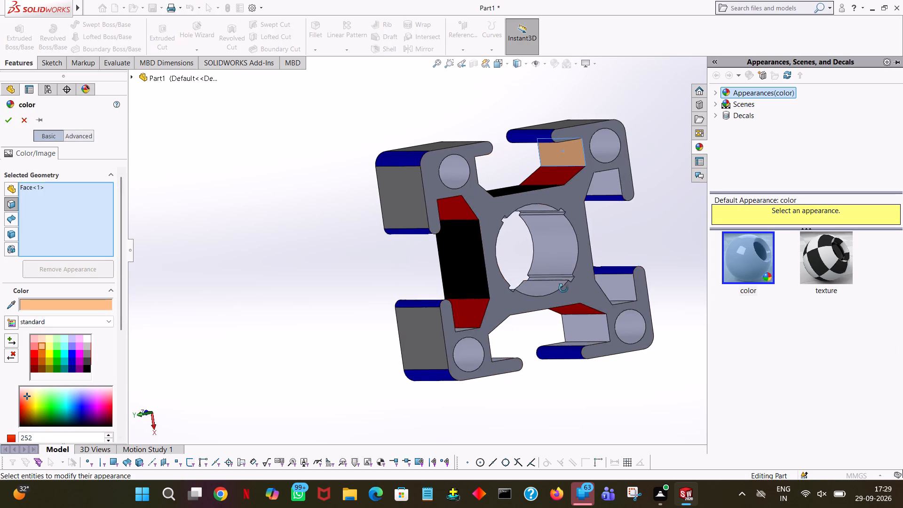
middle_click_drag(563, 288, 501, 329)
left_click(445, 172)
middle_click_drag(579, 234, 597, 172)
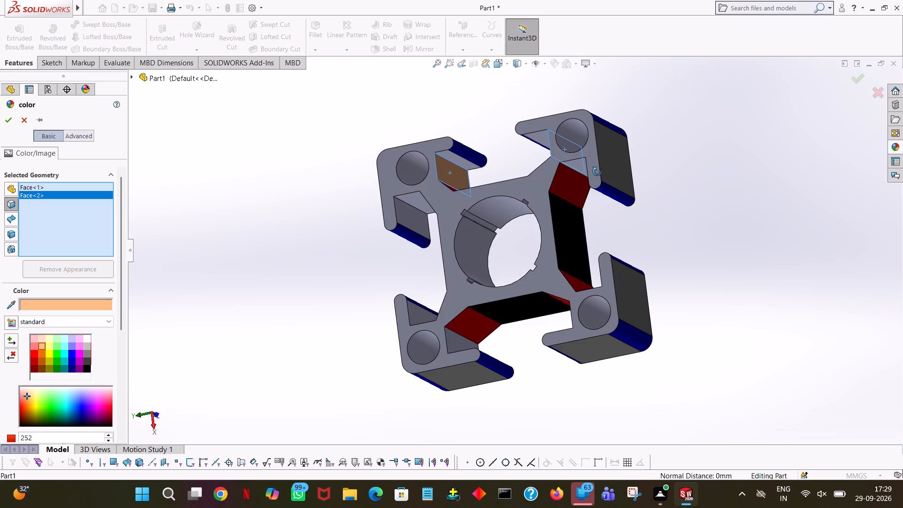
middle_click_drag(597, 172, 621, 120)
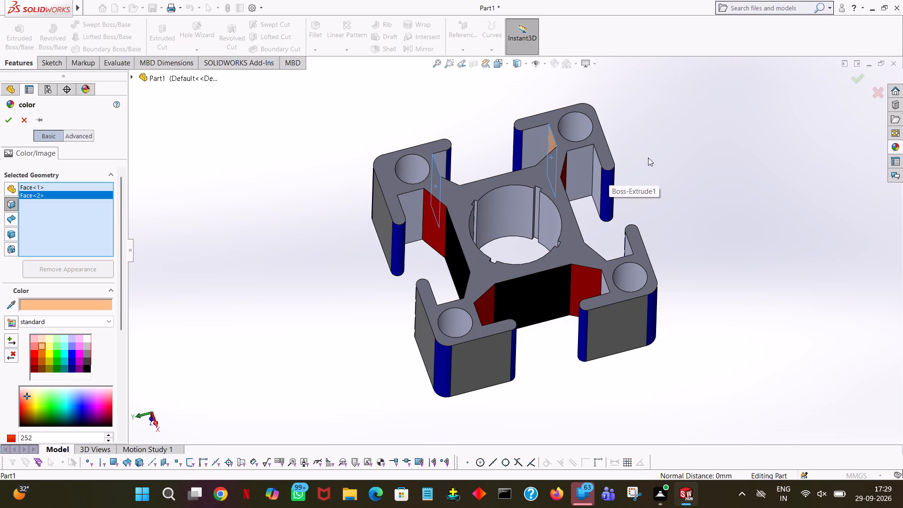
middle_click_drag(653, 155, 629, 165)
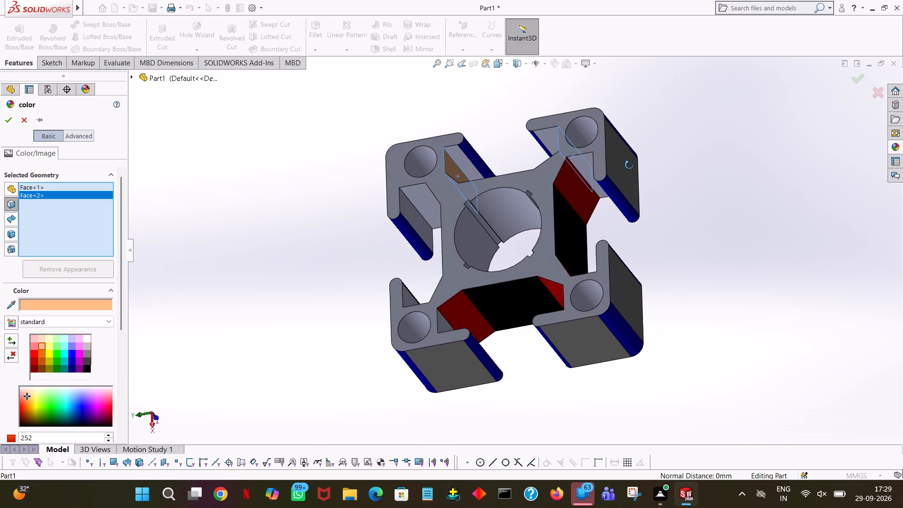
middle_click_drag(629, 165, 682, 203)
left_click(600, 165)
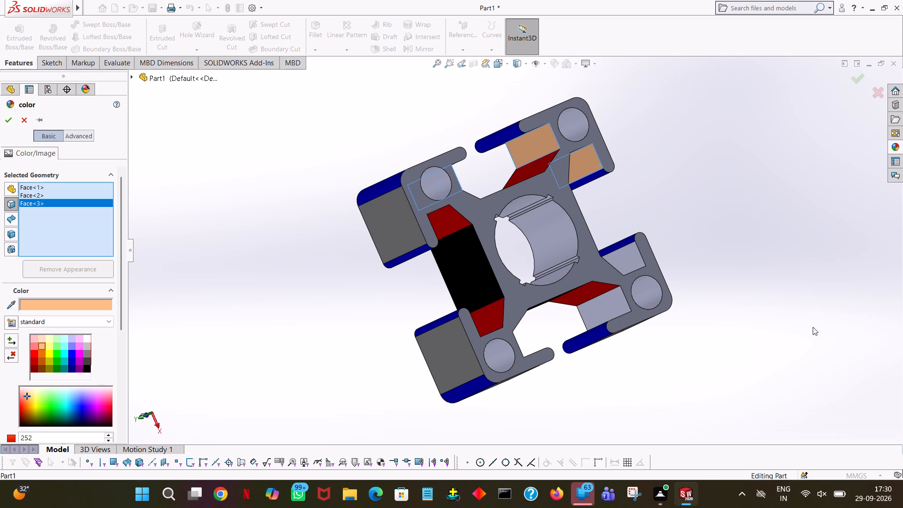
middle_click_drag(568, 384, 435, 197)
middle_click_drag(435, 197, 435, 200)
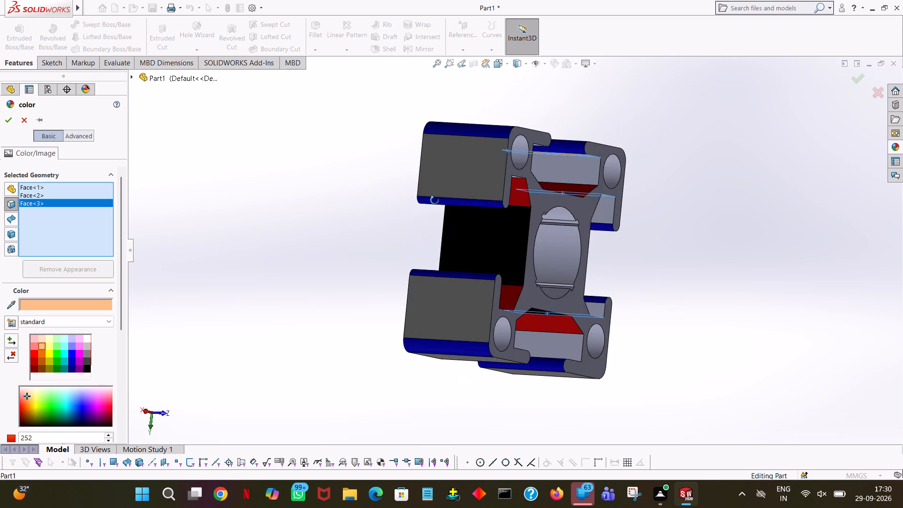
middle_click_drag(435, 200, 340, 176)
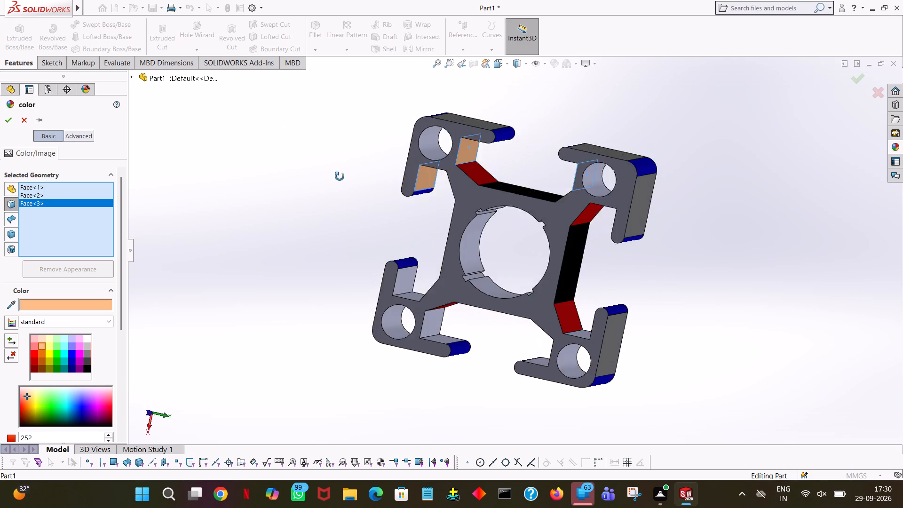
middle_click_drag(340, 176, 324, 198)
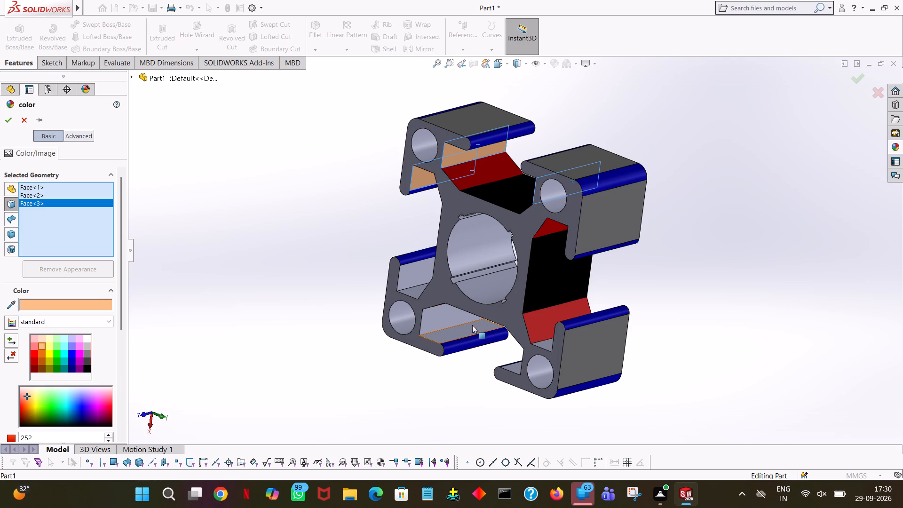
left_click(463, 325)
Add the remaining four flat inner lobe faces to the light orange appearance and apply it.
middle_click_drag(463, 325, 582, 325)
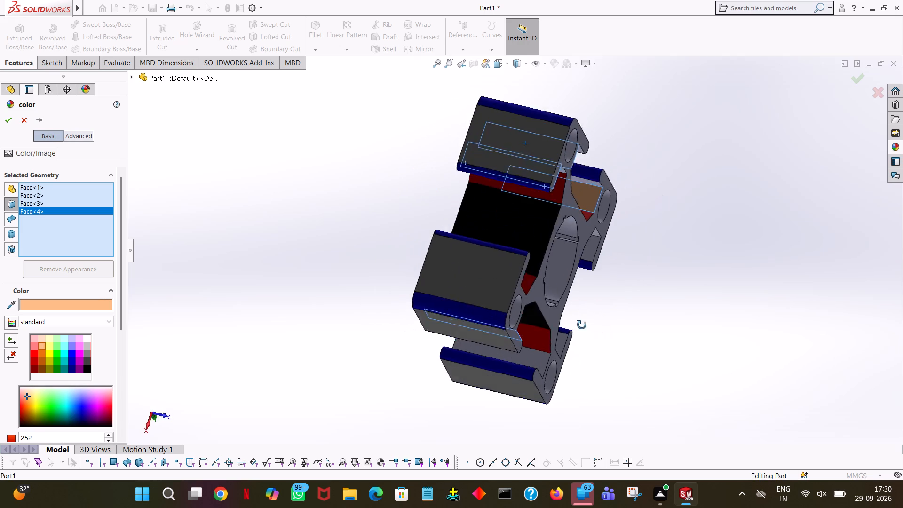
middle_click_drag(582, 325, 506, 283)
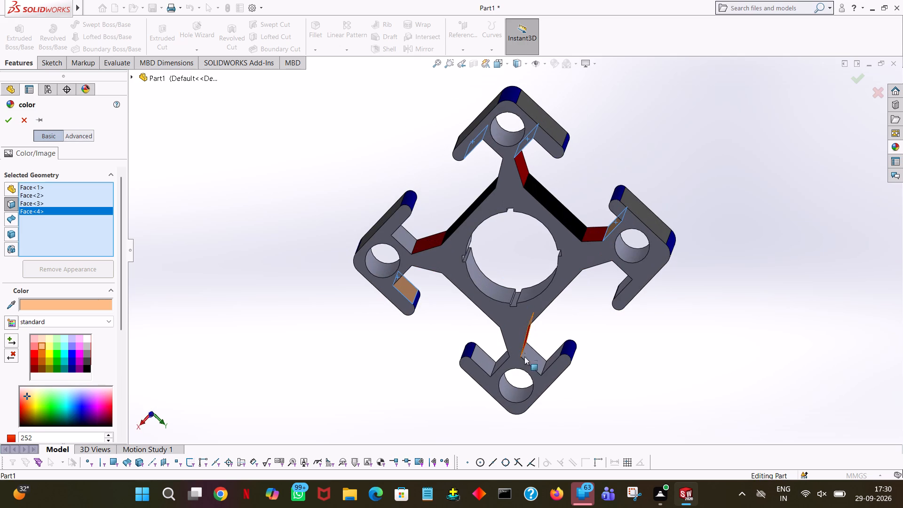
left_click(479, 357)
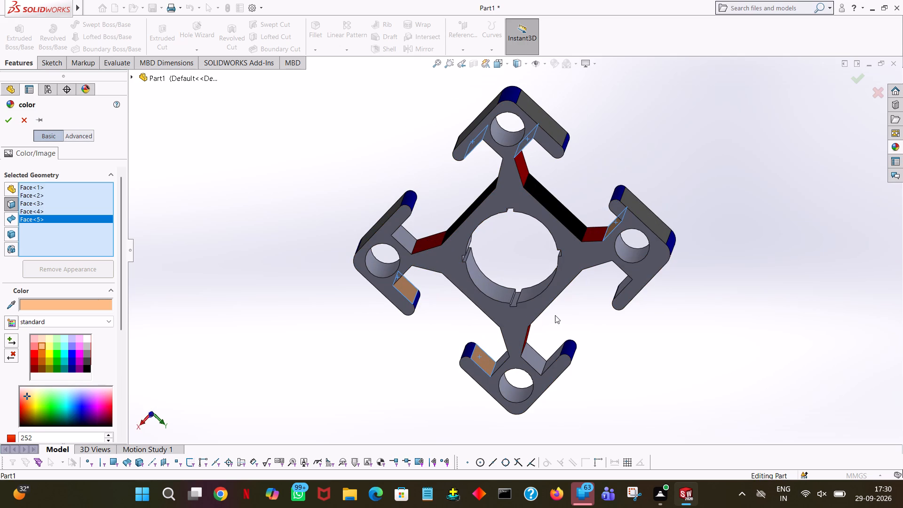
middle_click_drag(582, 317, 574, 370)
left_click(547, 352)
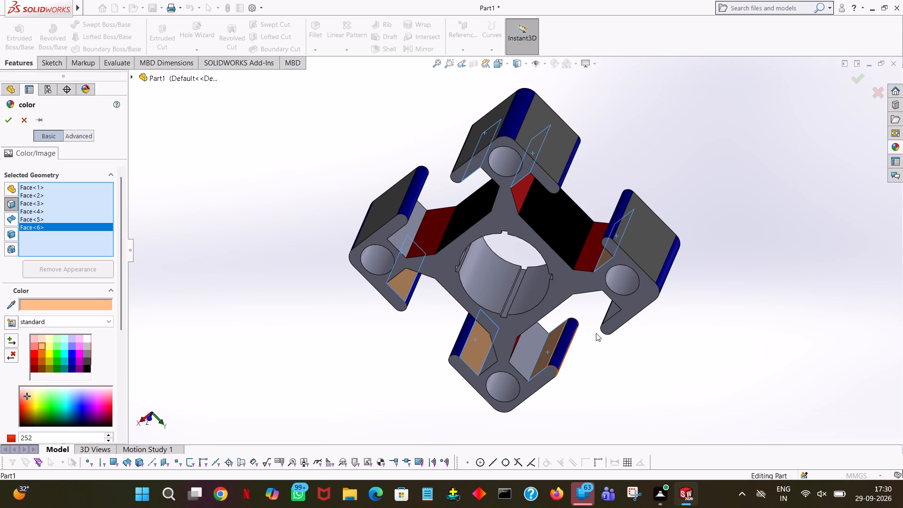
middle_click_drag(611, 331, 579, 188)
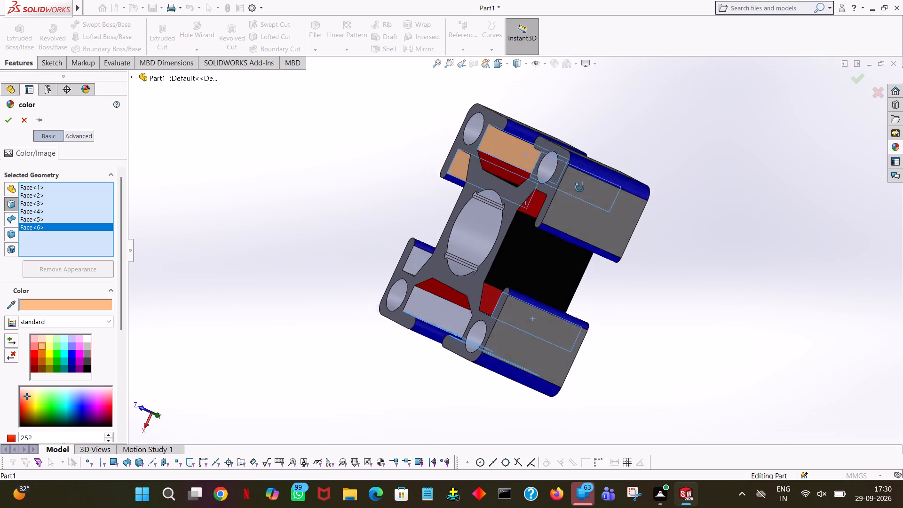
middle_click_drag(579, 188, 675, 271)
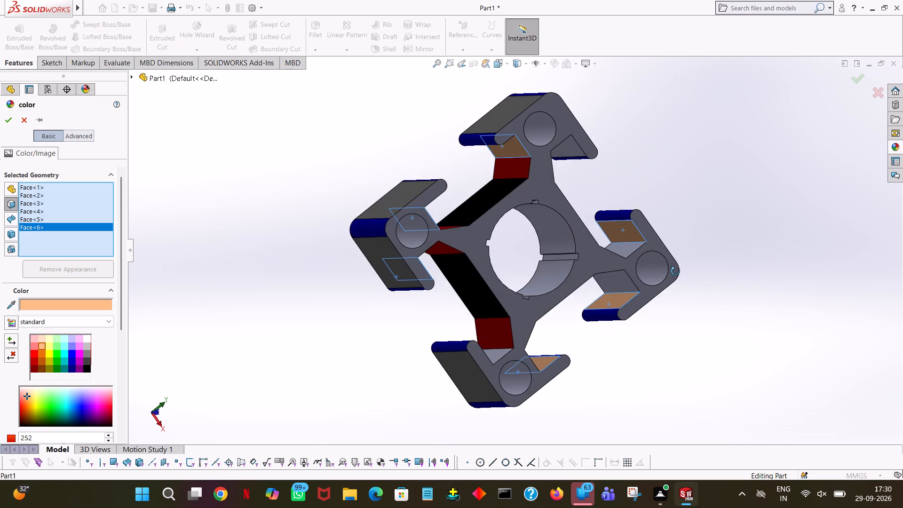
middle_click_drag(675, 271, 642, 287)
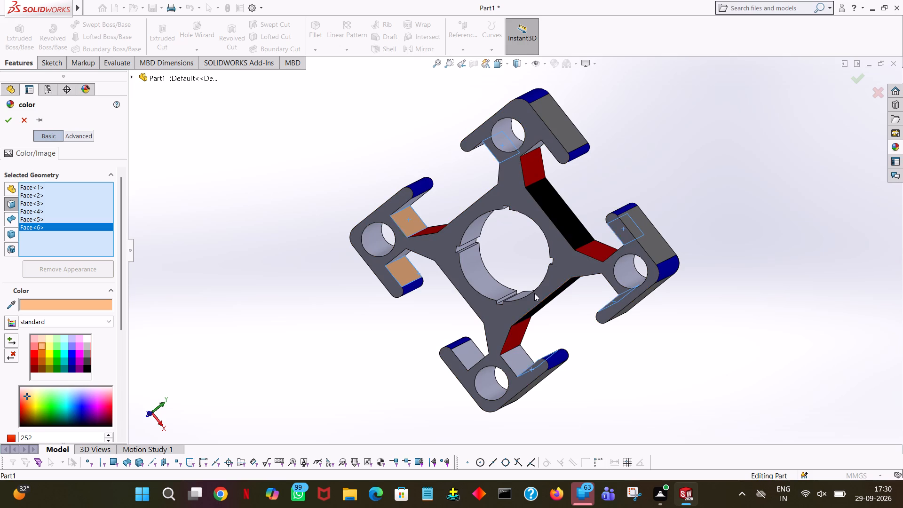
left_click(467, 349)
middle_click_drag(482, 341, 511, 317)
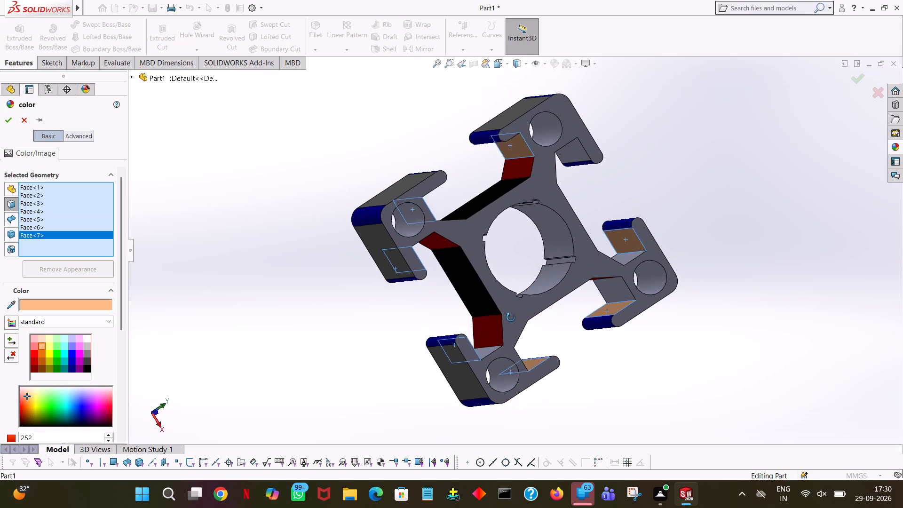
middle_click_drag(511, 317, 517, 244)
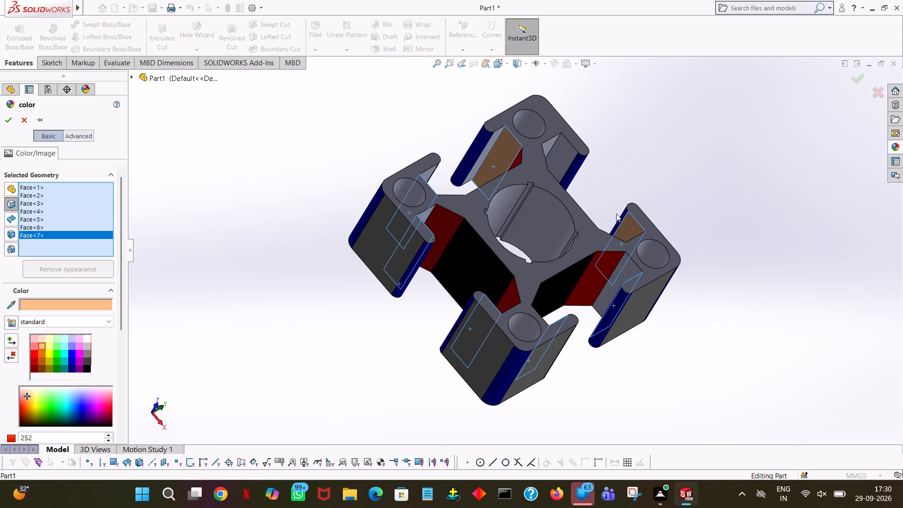
left_click(564, 156)
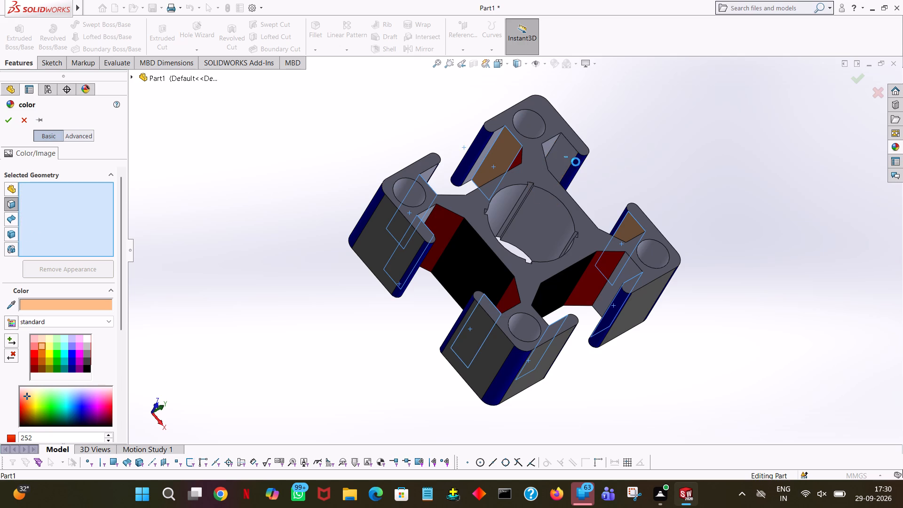
left_click(6, 121)
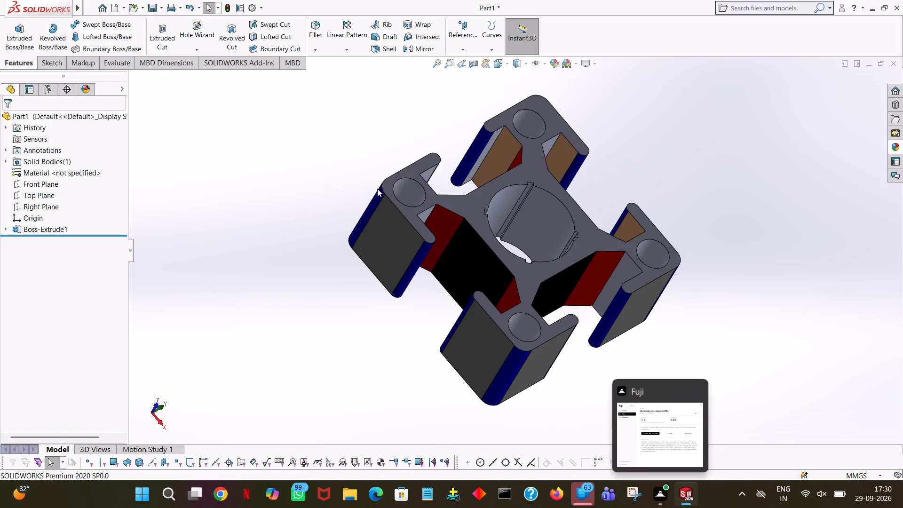
Start a face-level colour appearance on an uncoloured flat lobe face beside a red angled face and choose the standard light pink.
middle_click_drag(619, 153, 552, 190)
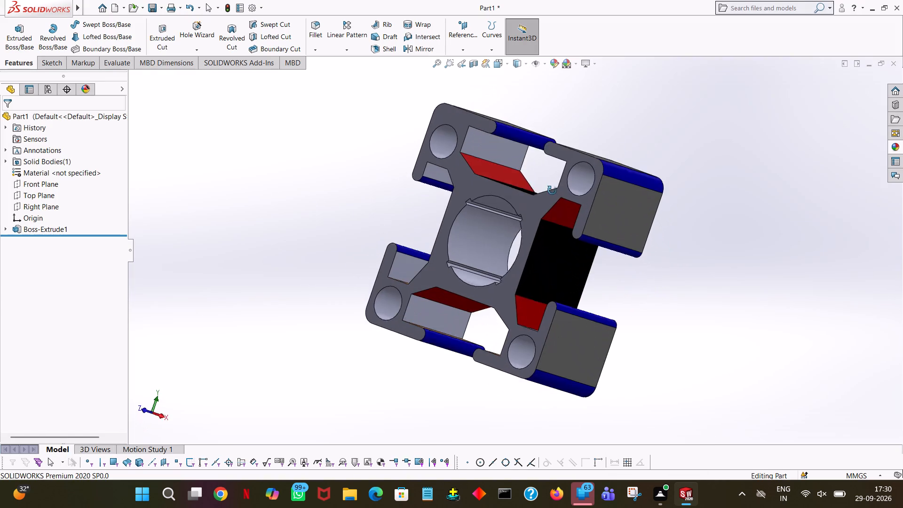
middle_click_drag(552, 190, 524, 151)
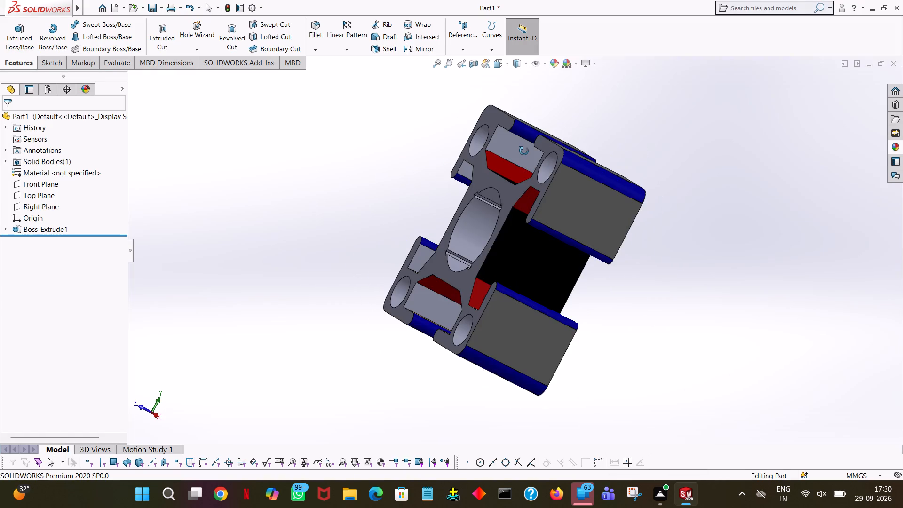
middle_click_drag(524, 151, 629, 190)
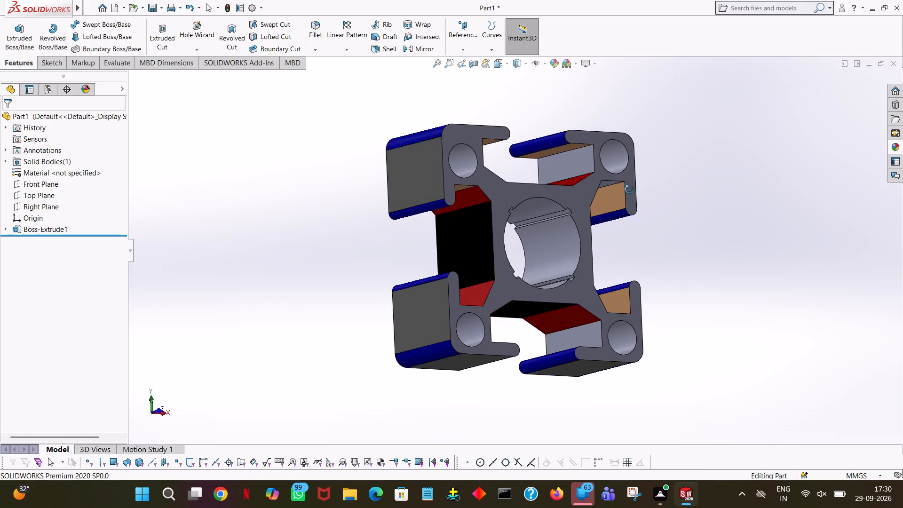
middle_click_drag(629, 190, 651, 183)
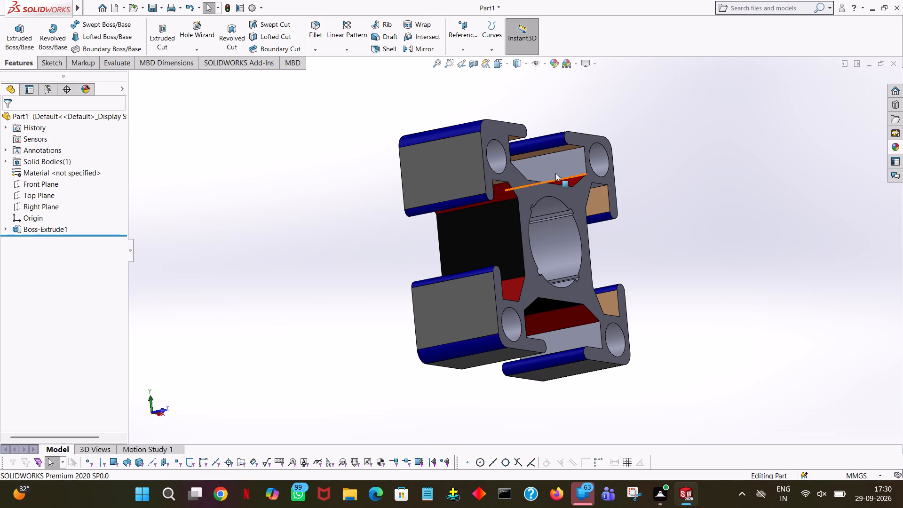
left_click(548, 170)
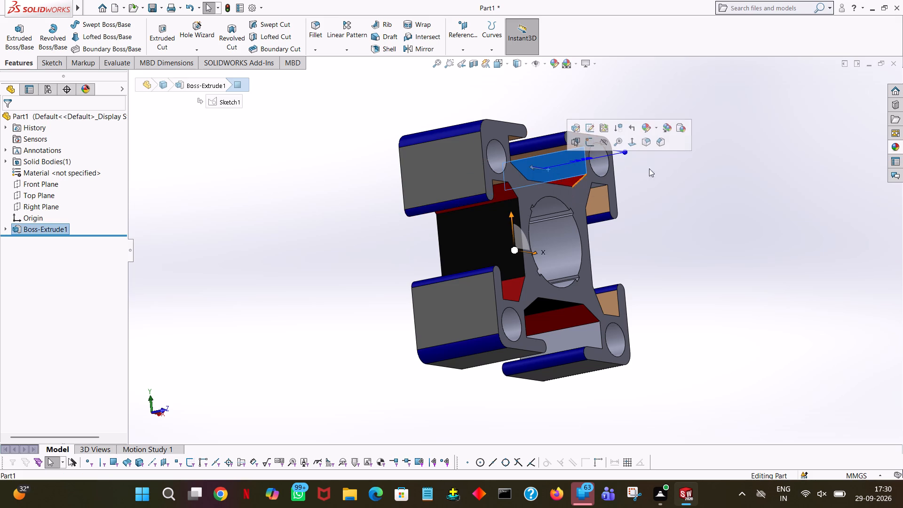
left_click(642, 123)
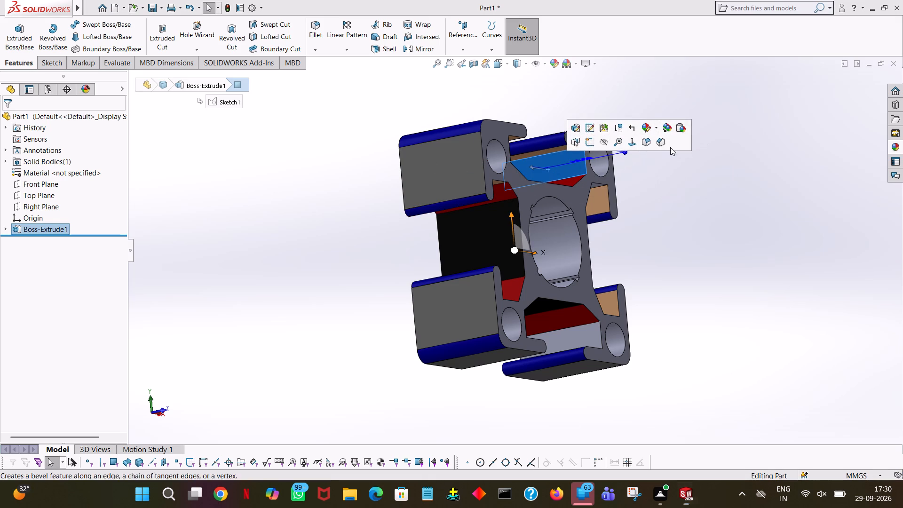
left_click(648, 128)
left_click(650, 145)
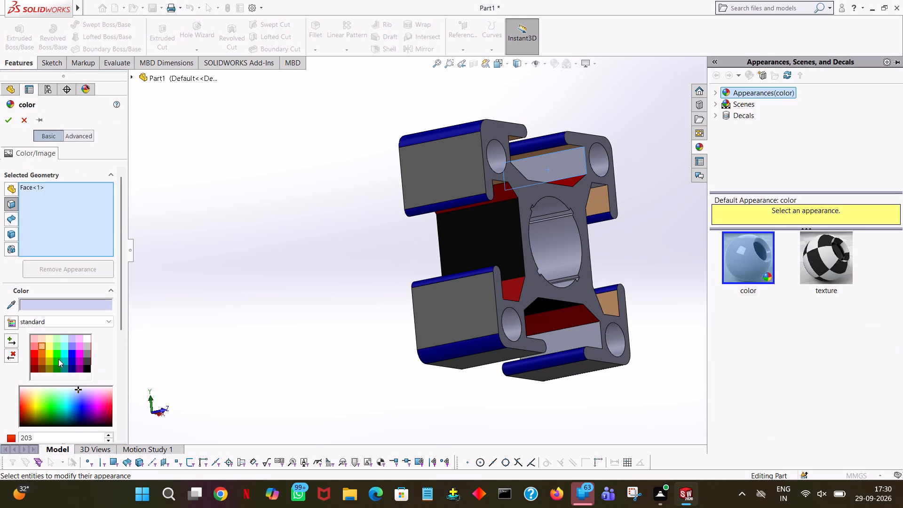
left_click(36, 336)
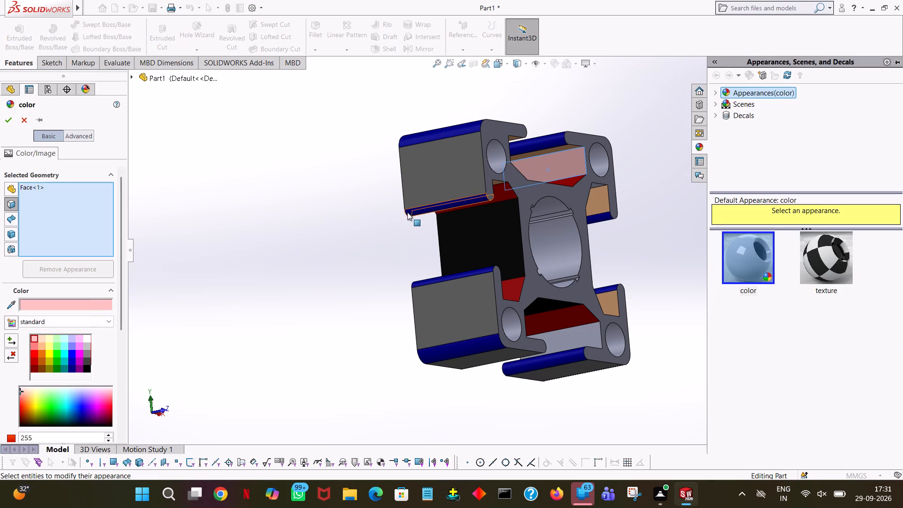
Add four more uncoloured flat inner faces, two on each of two corner lobes, to the light pink appearance.
middle_click_drag(322, 222, 228, 200)
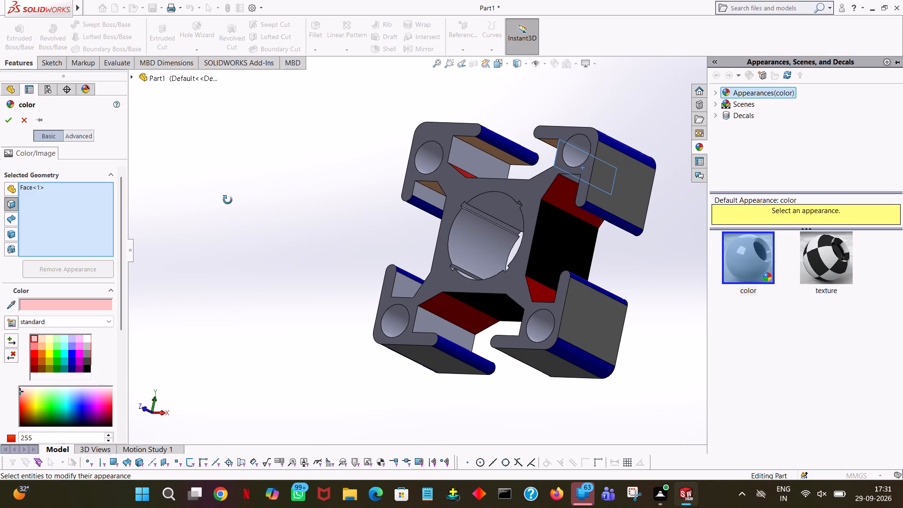
middle_click_drag(228, 200, 230, 199)
left_click(469, 154)
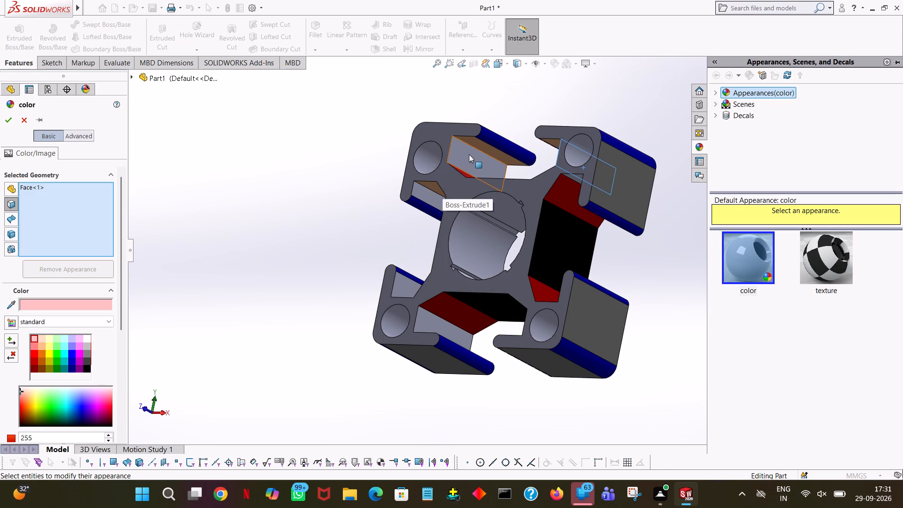
middle_click_drag(330, 259, 450, 291)
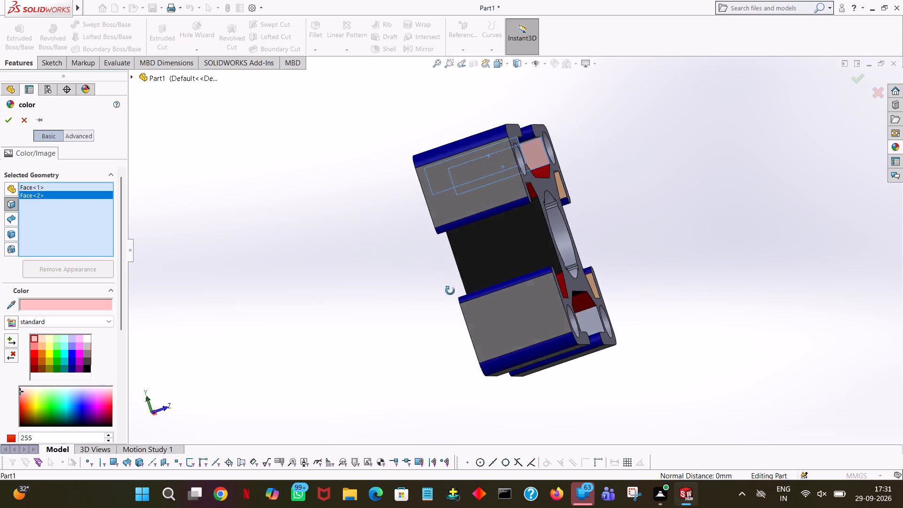
middle_click_drag(450, 291, 341, 395)
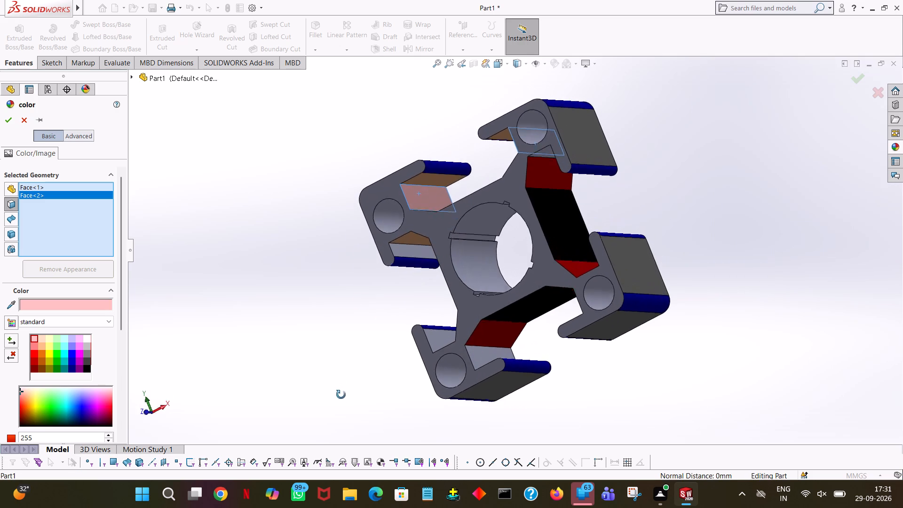
middle_click_drag(341, 395, 344, 413)
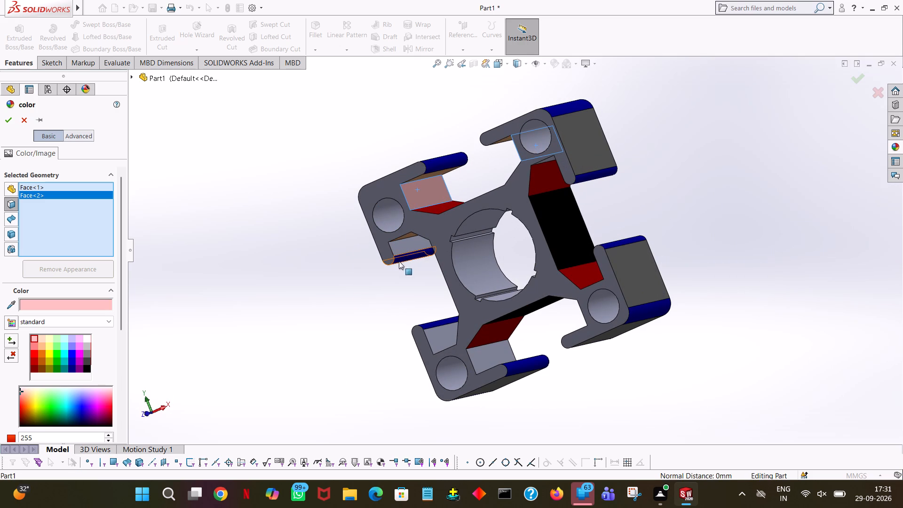
left_click(403, 246)
middle_click_drag(403, 246, 481, 236)
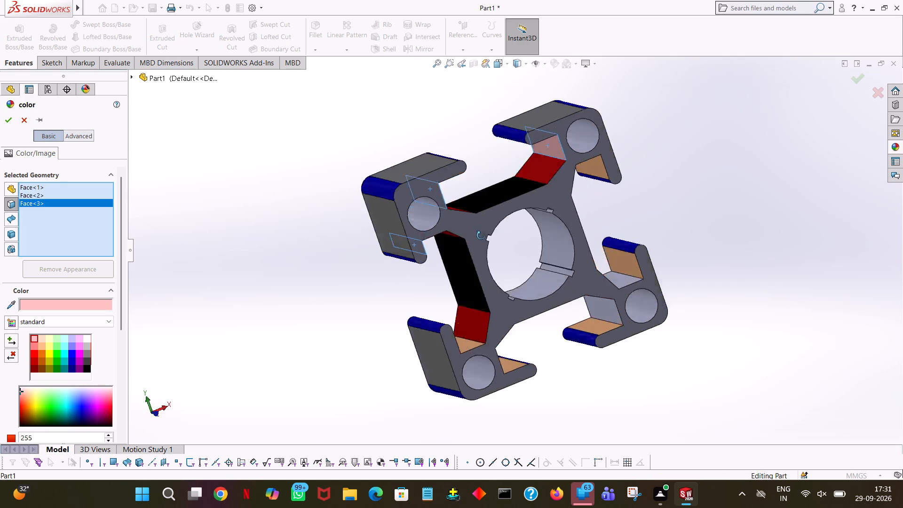
middle_click_drag(481, 236, 401, 267)
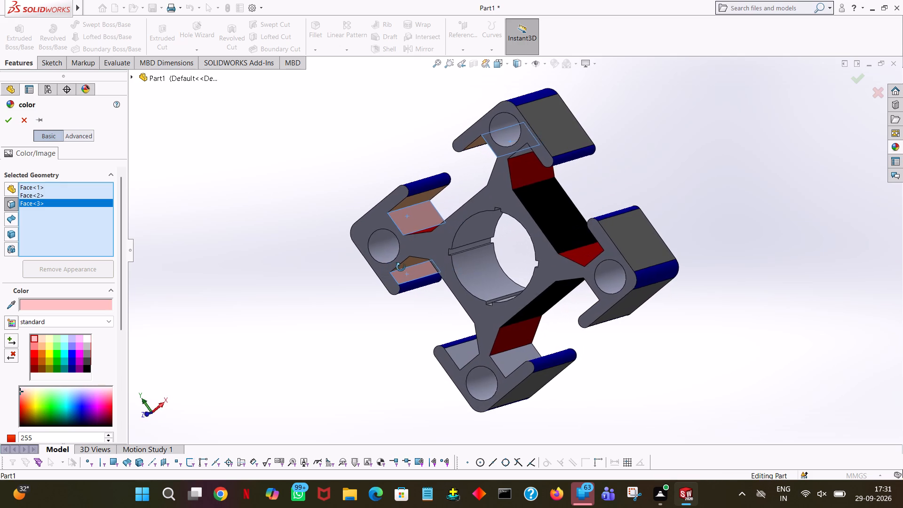
middle_click_drag(401, 267, 447, 281)
middle_click_drag(536, 333, 483, 345)
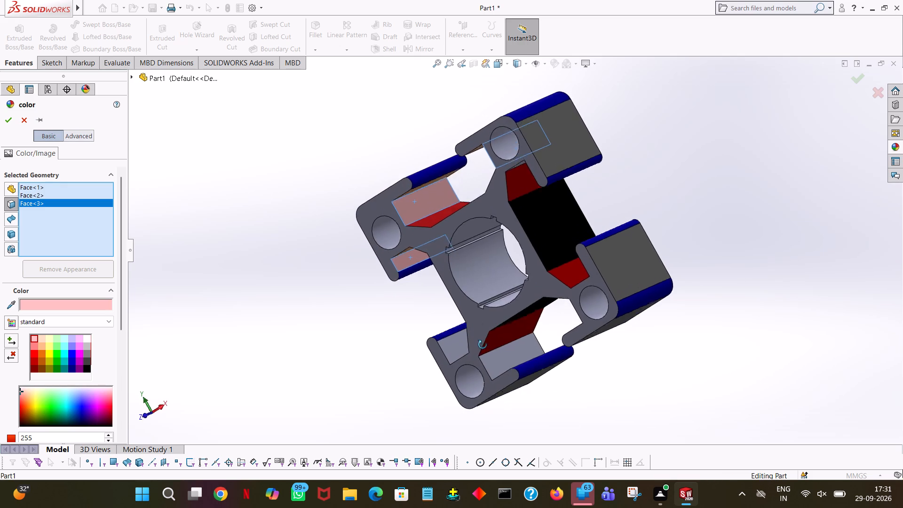
middle_click_drag(483, 345, 486, 368)
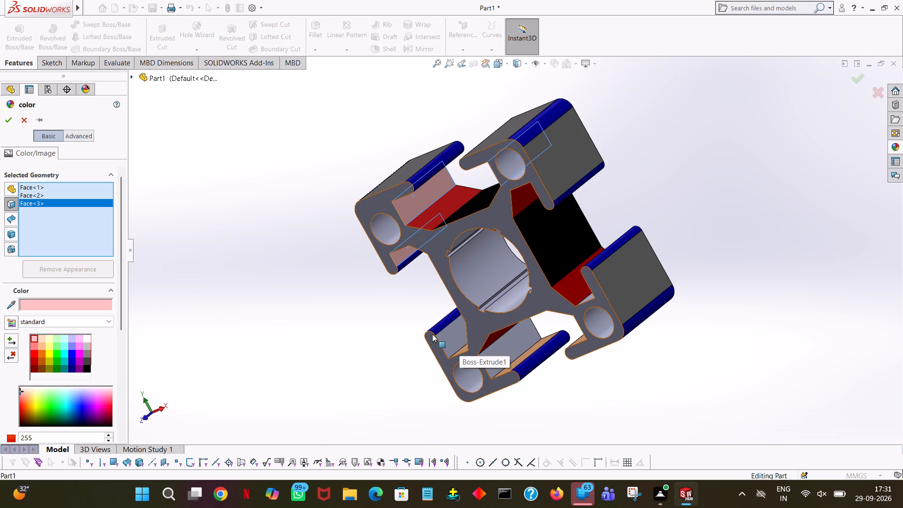
left_click(446, 341)
left_click(493, 350)
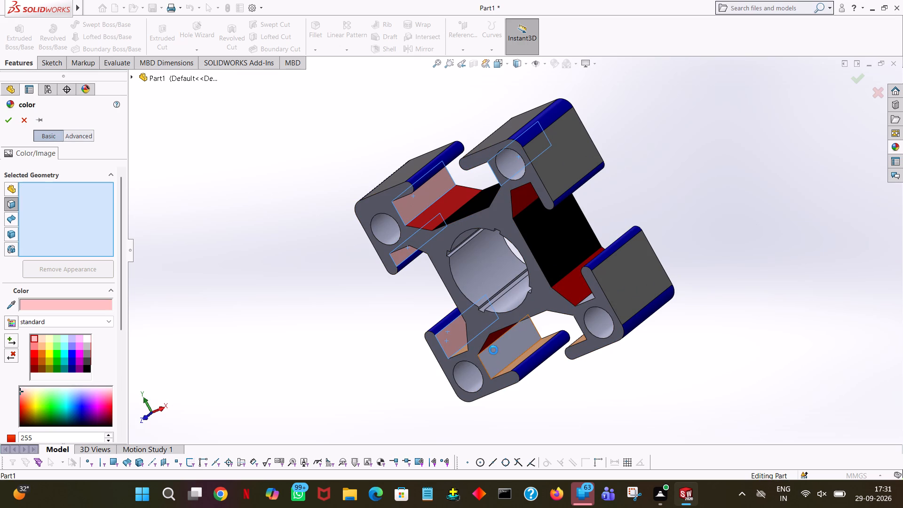
Add the remaining three uncoloured flat inner lobe faces to the light pink appearance and apply it.
middle_click_drag(515, 341, 594, 310)
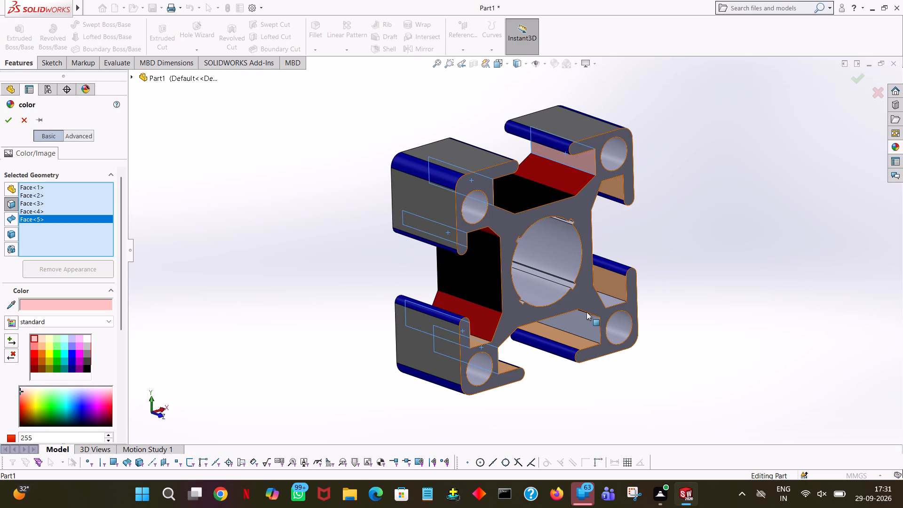
left_click(588, 329)
middle_click_drag(592, 326, 572, 303)
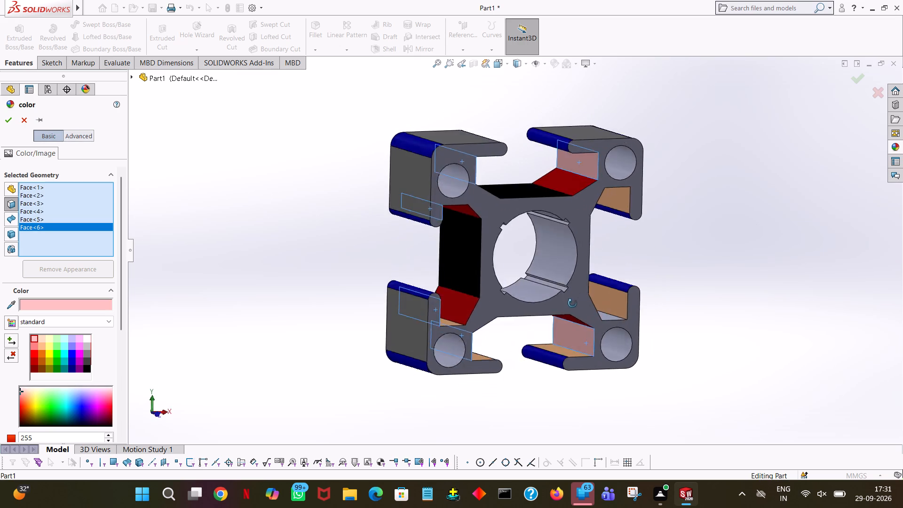
middle_click_drag(572, 303, 540, 352)
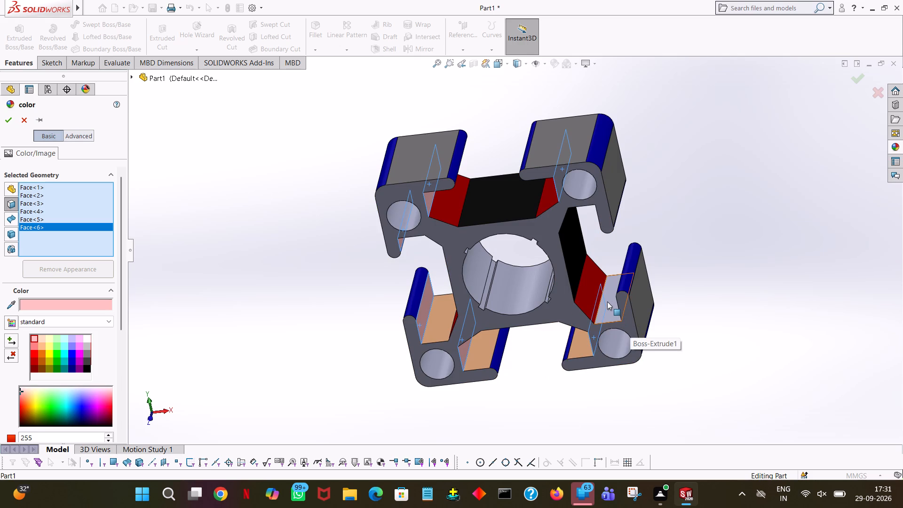
left_click(607, 302)
middle_click_drag(615, 303, 642, 254)
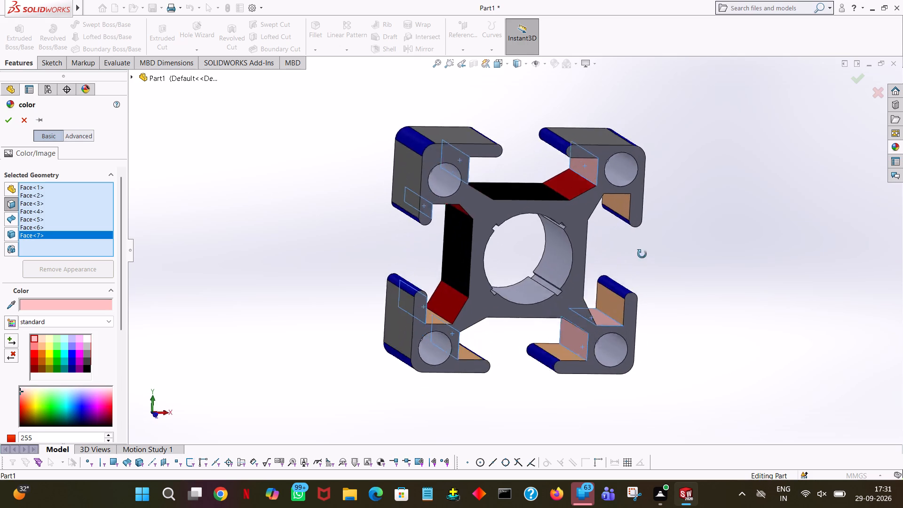
middle_click_drag(642, 254, 630, 193)
left_click(617, 188)
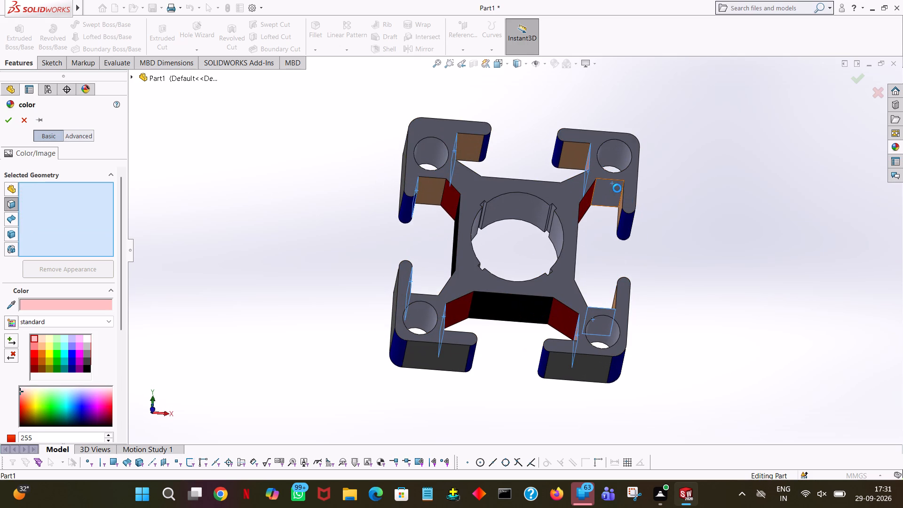
middle_click_drag(617, 188, 579, 212)
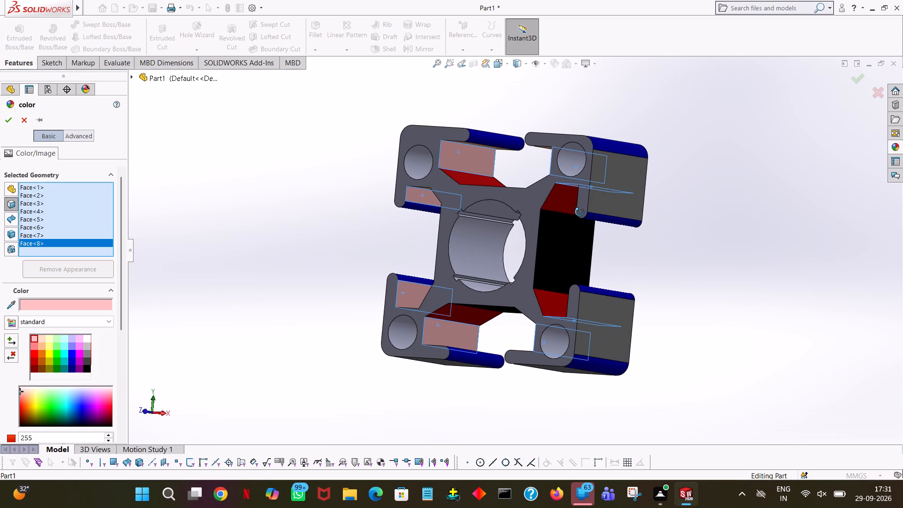
middle_click_drag(579, 212, 671, 377)
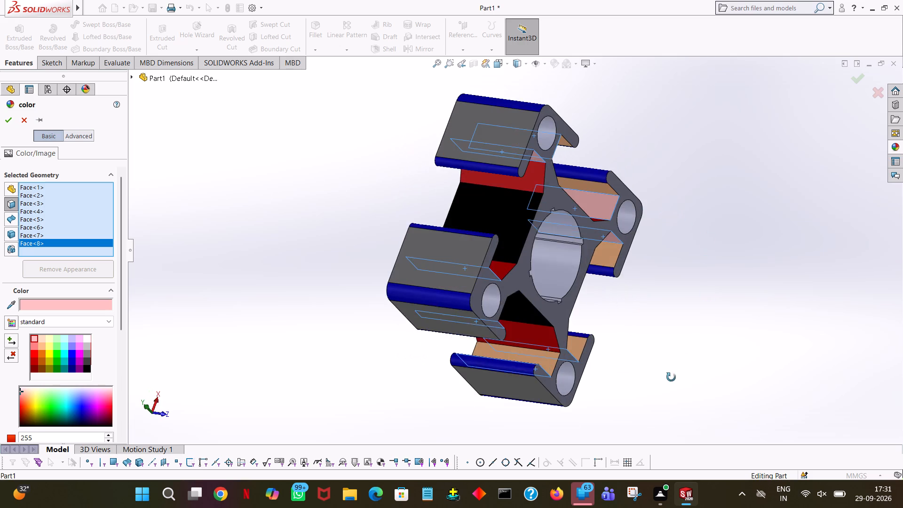
middle_click_drag(671, 377, 669, 378)
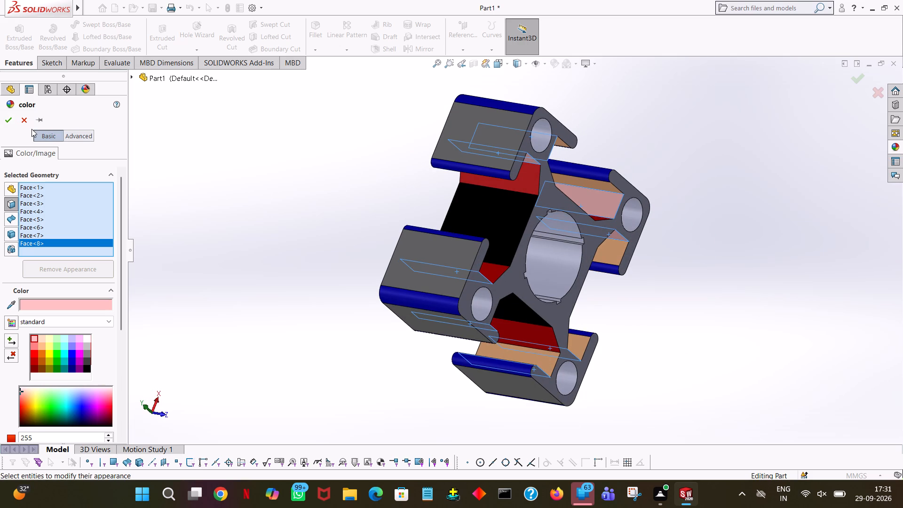
left_click(13, 119)
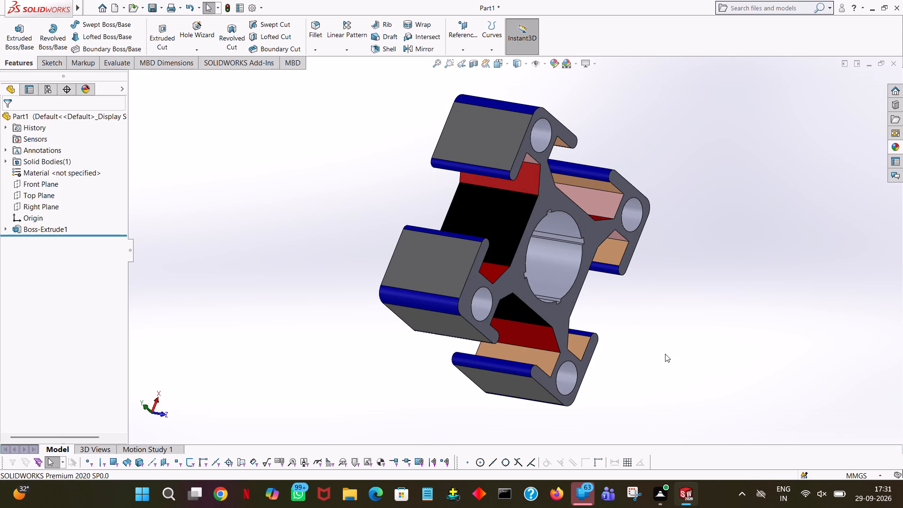
Colour both profile-shaped end faces of the extrusion with the standard dark green as a face-level appearance.
middle_click_drag(583, 314, 517, 140)
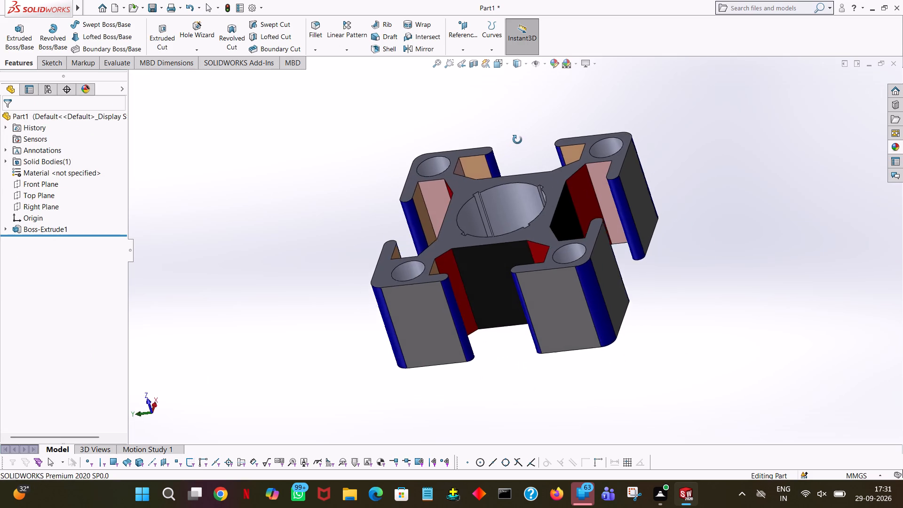
middle_click_drag(517, 140, 623, 345)
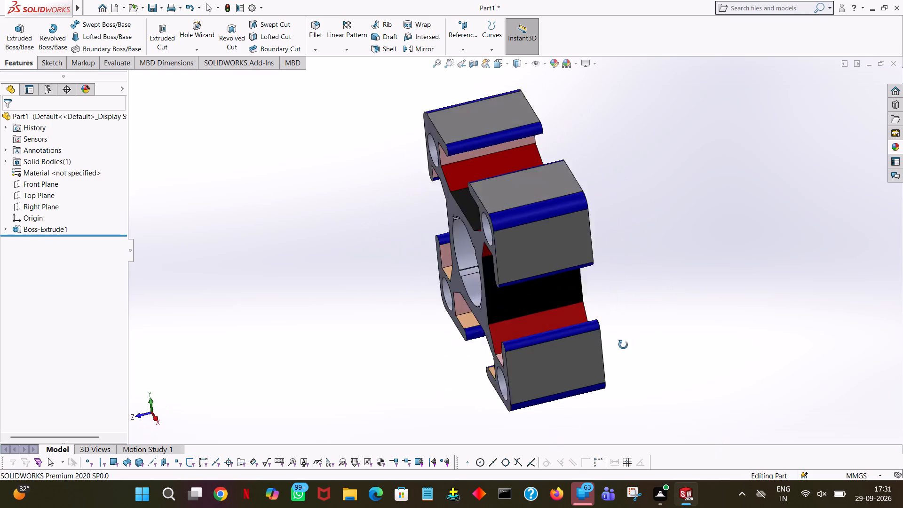
middle_click_drag(623, 345, 743, 338)
middle_click_drag(743, 330, 708, 302)
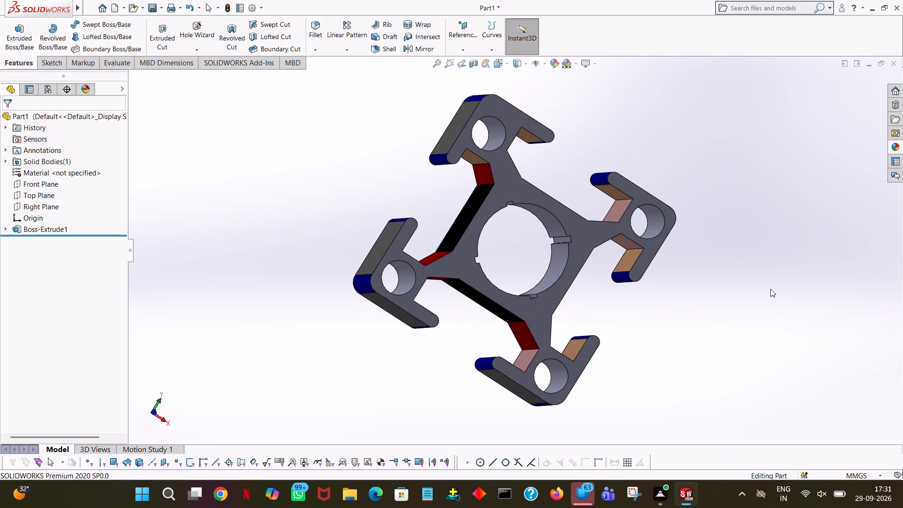
left_click(583, 228)
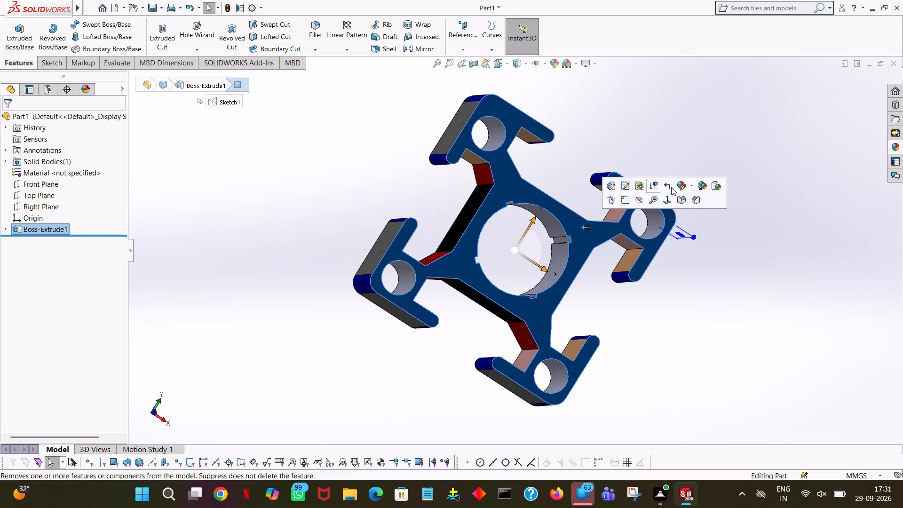
left_click(681, 183)
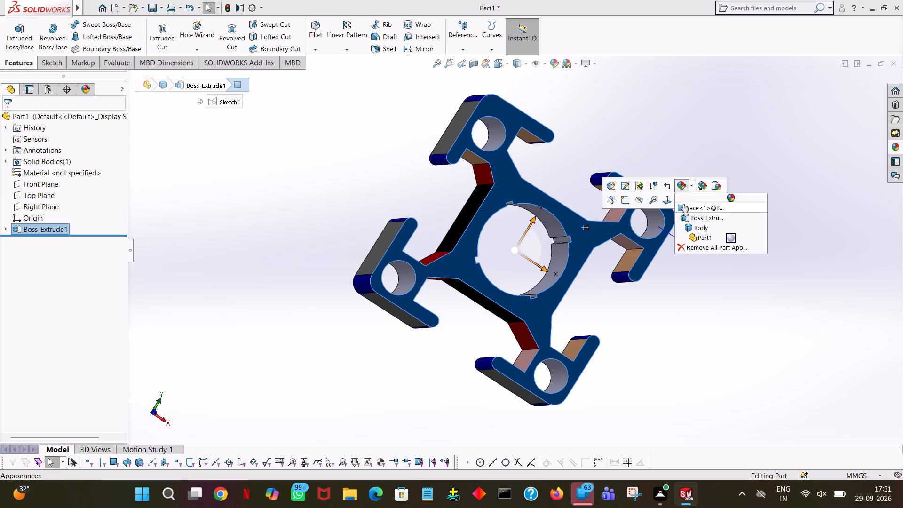
left_click(683, 204)
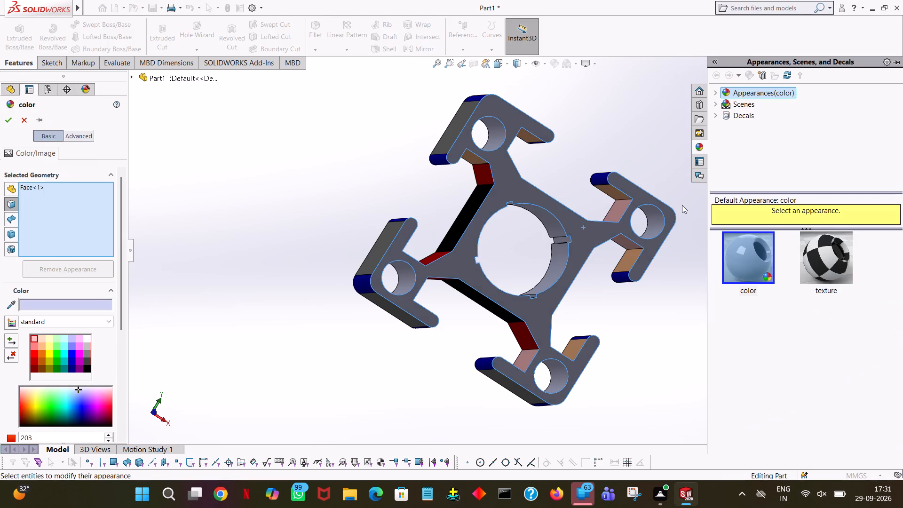
left_click(56, 366)
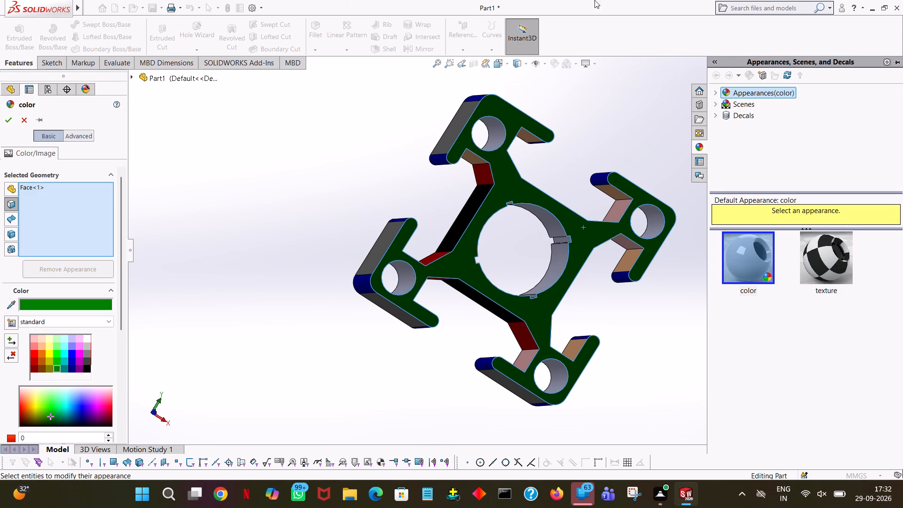
middle_click_drag(315, 208, 321, 207)
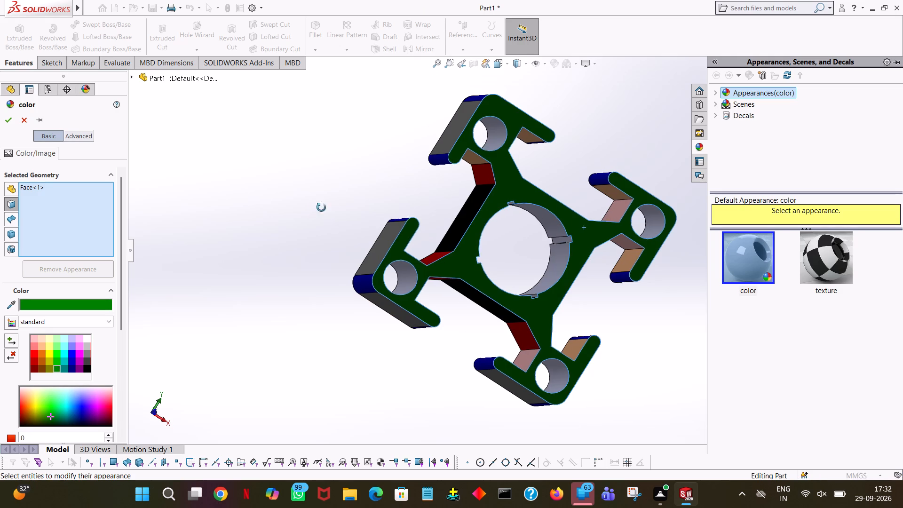
middle_click_drag(321, 207, 516, 243)
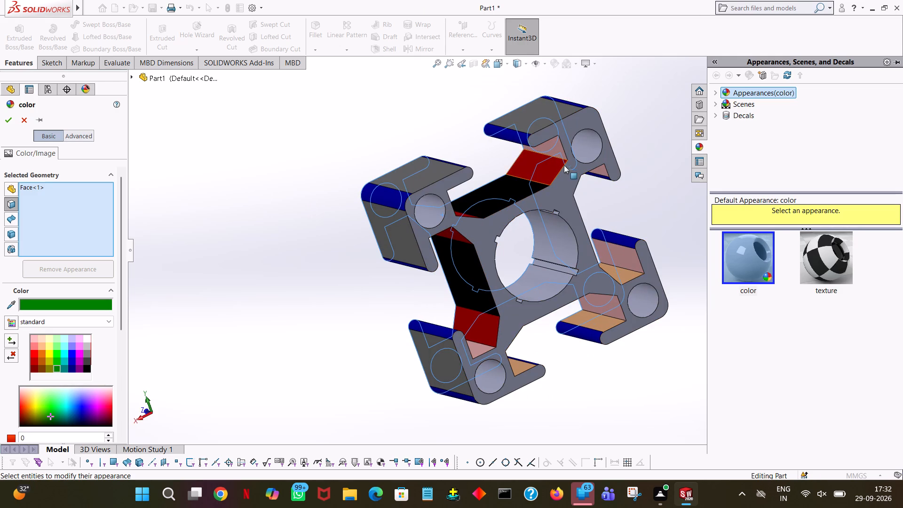
left_click(567, 187)
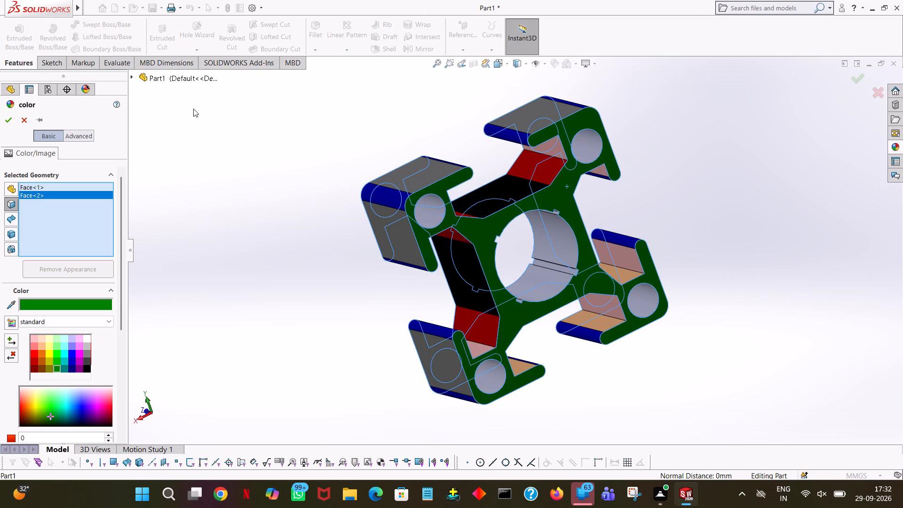
left_click(4, 119)
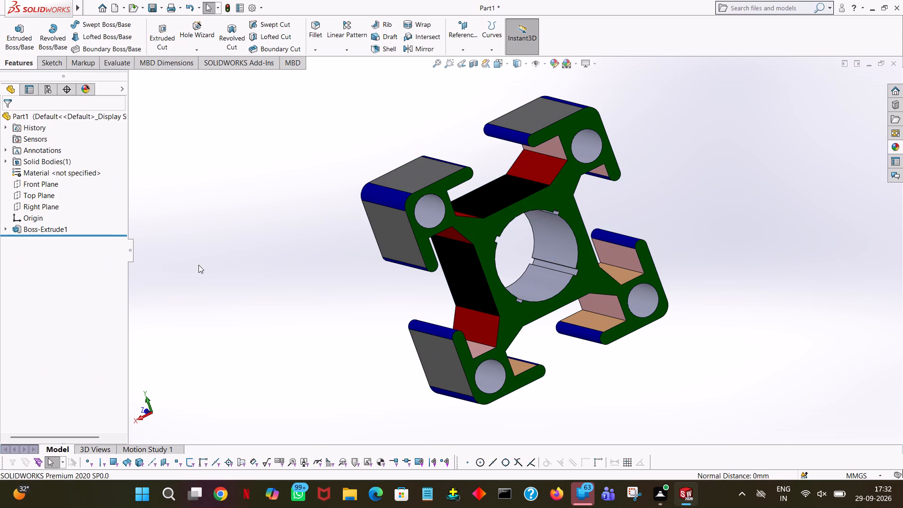
Start a face-level colour appearance on one arc face of the central bore and choose the standard bright yellow.
middle_click_drag(626, 224, 616, 217)
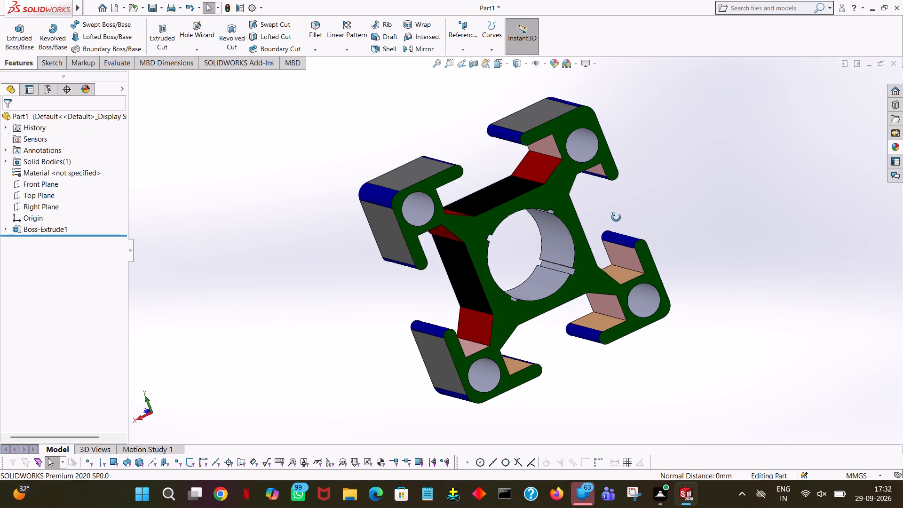
middle_click_drag(616, 217, 599, 192)
left_click(499, 216)
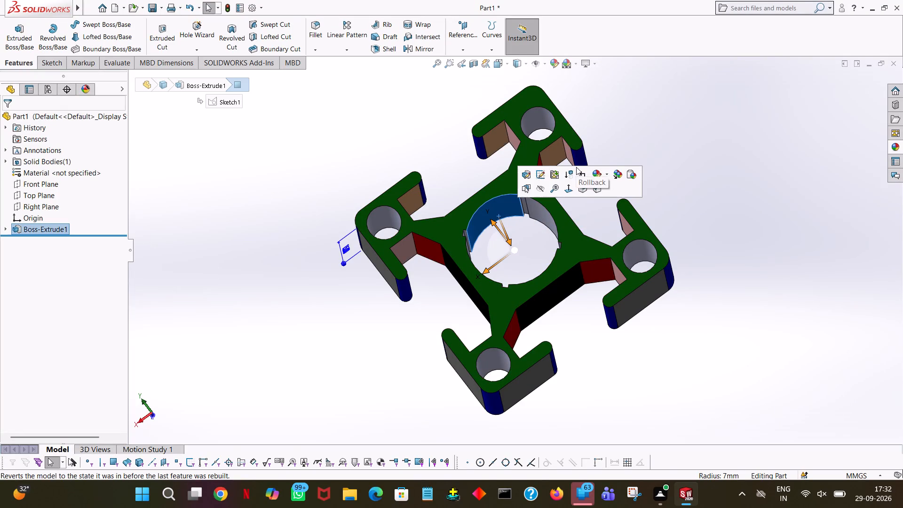
left_click(602, 178)
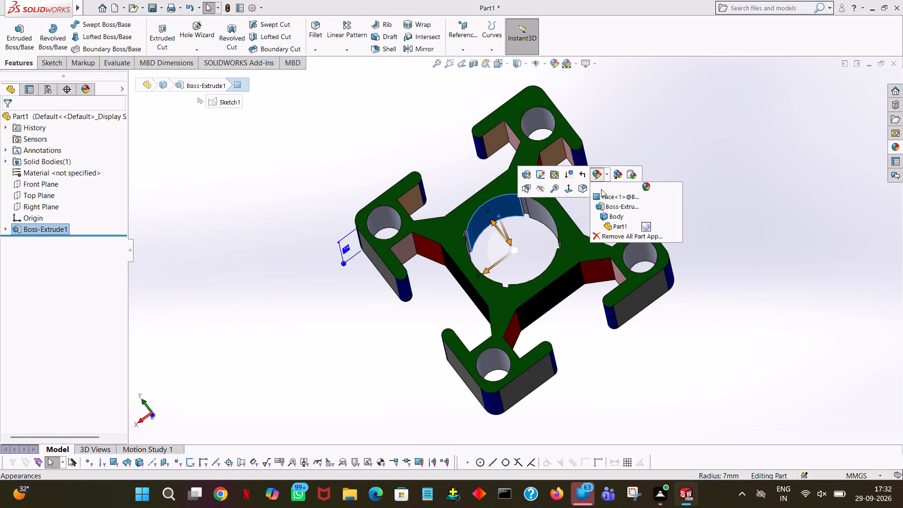
left_click(603, 196)
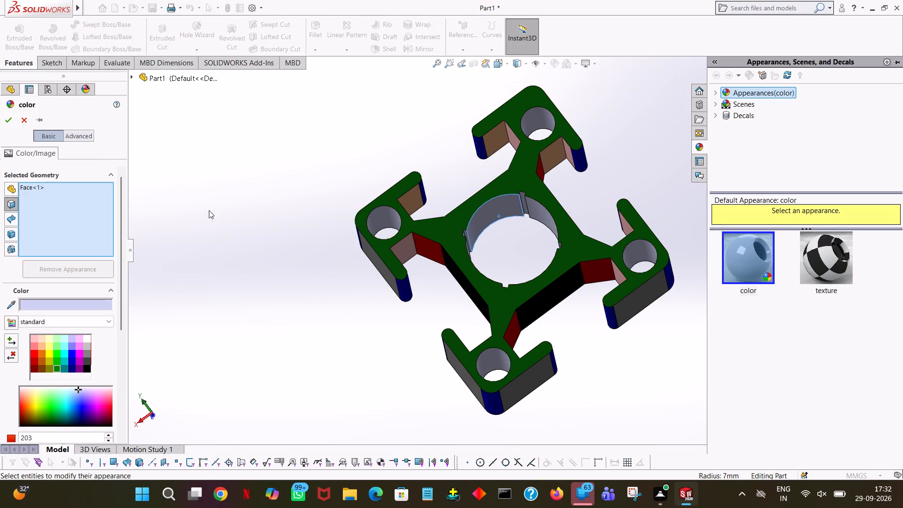
left_click(46, 352)
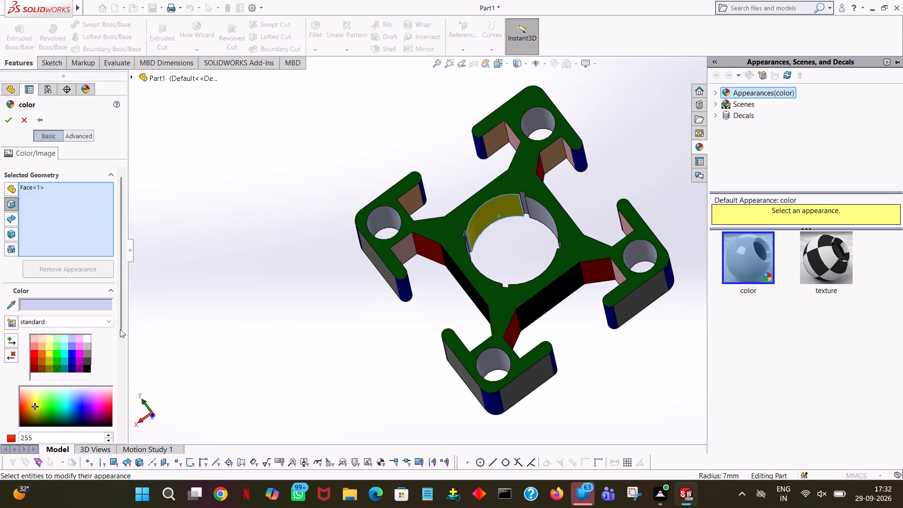
middle_click_drag(537, 238, 544, 242)
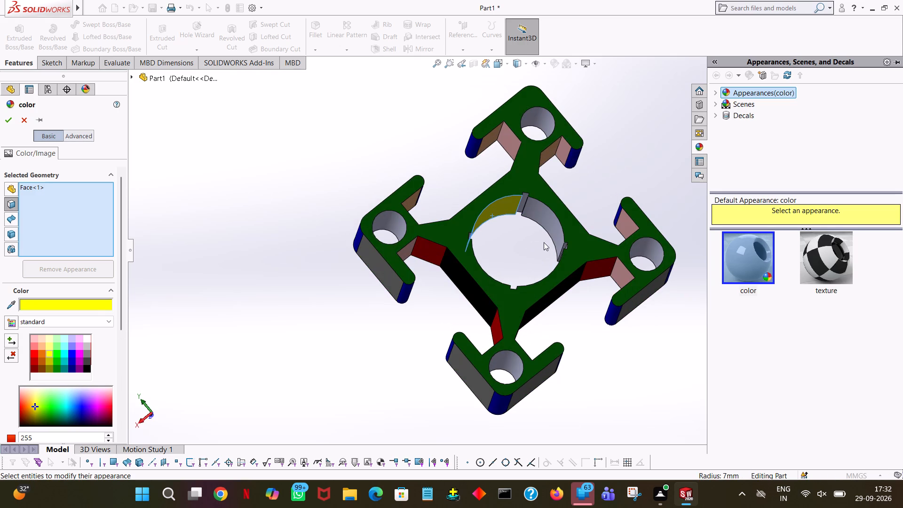
left_click(51, 345)
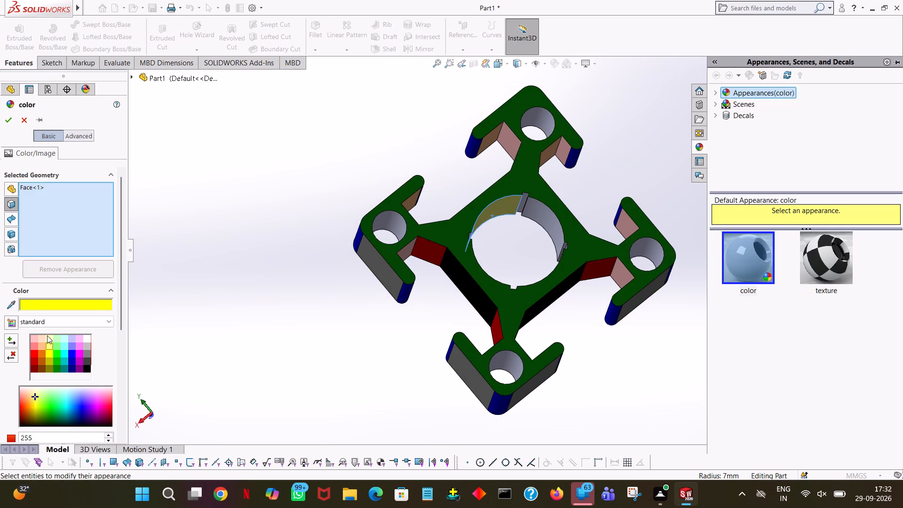
left_click(51, 337)
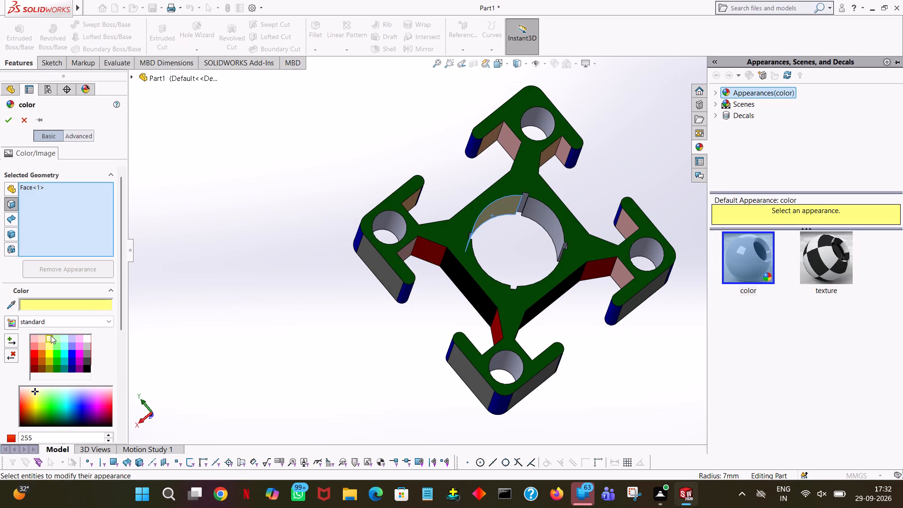
middle_click_drag(293, 250, 263, 273)
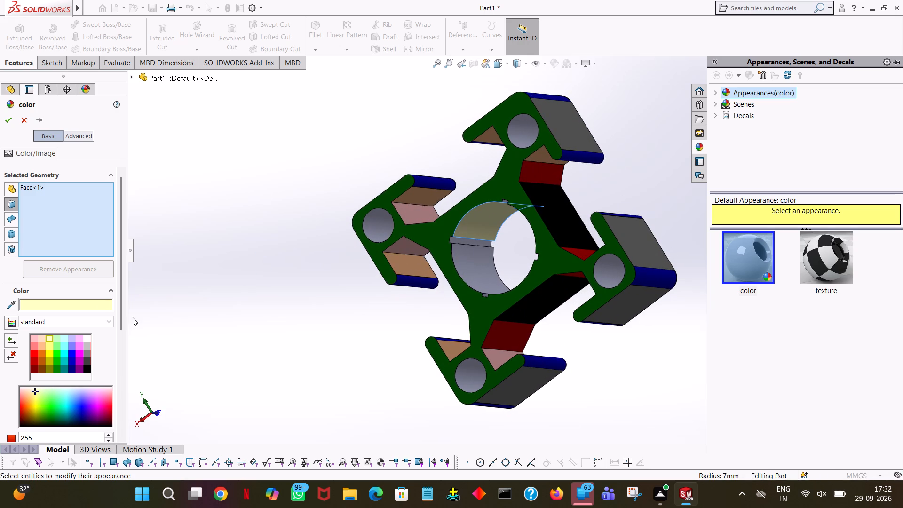
left_click(48, 354)
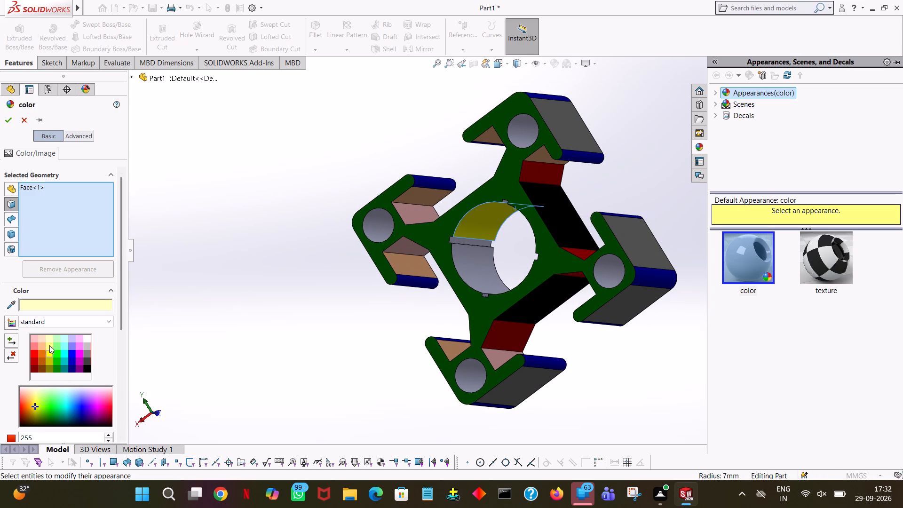
Add the other three arc faces of the central bore to the yellow appearance.
left_click(465, 261)
middle_click_drag(492, 257, 503, 240)
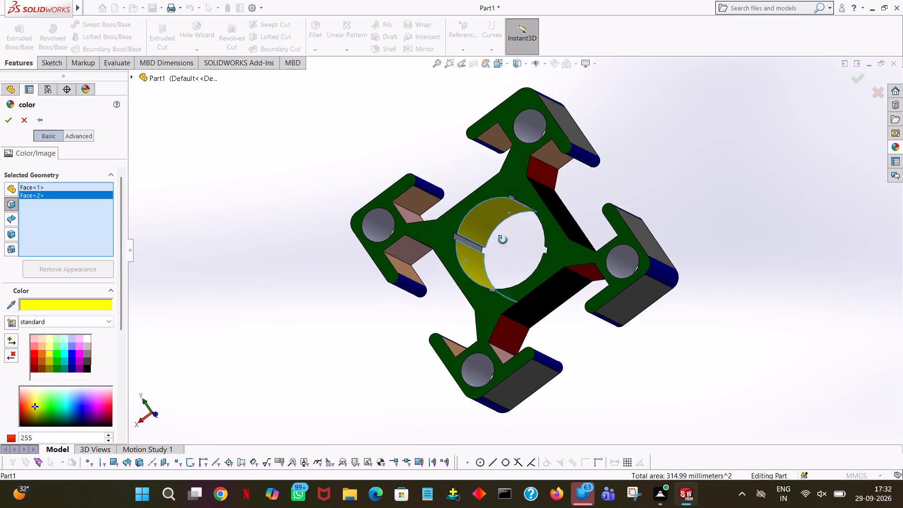
middle_click_drag(503, 240, 538, 214)
left_click(538, 214)
middle_click_drag(537, 226, 552, 284)
left_click(552, 284)
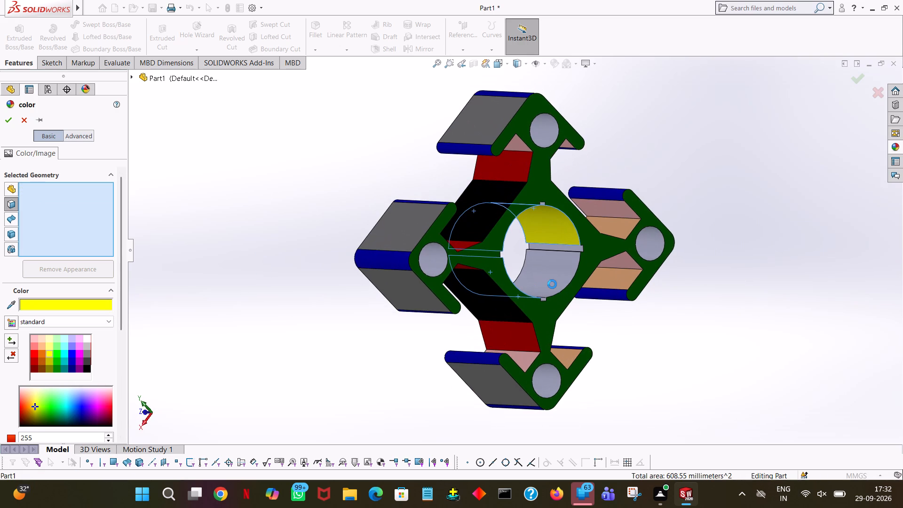
Add the inner faces of the four round corner holes to the yellow appearance and apply it.
middle_click_drag(552, 284, 540, 320)
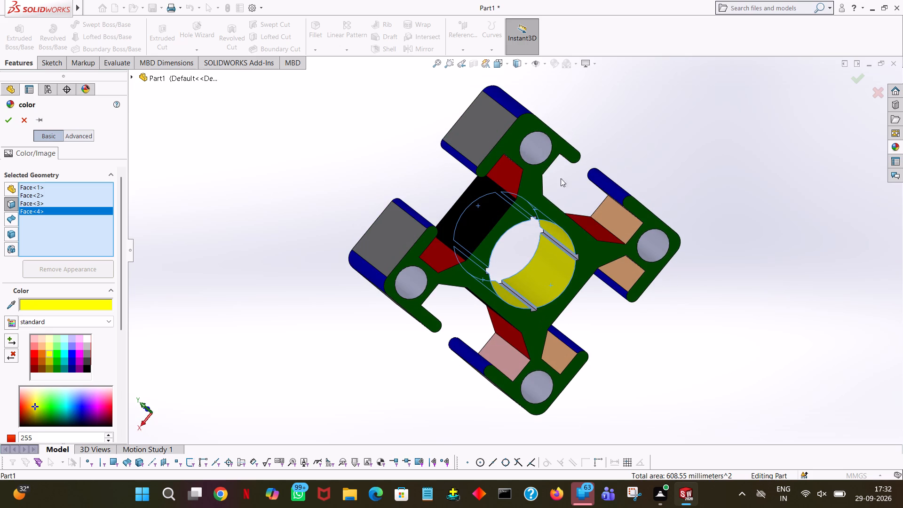
left_click(539, 145)
left_click(661, 251)
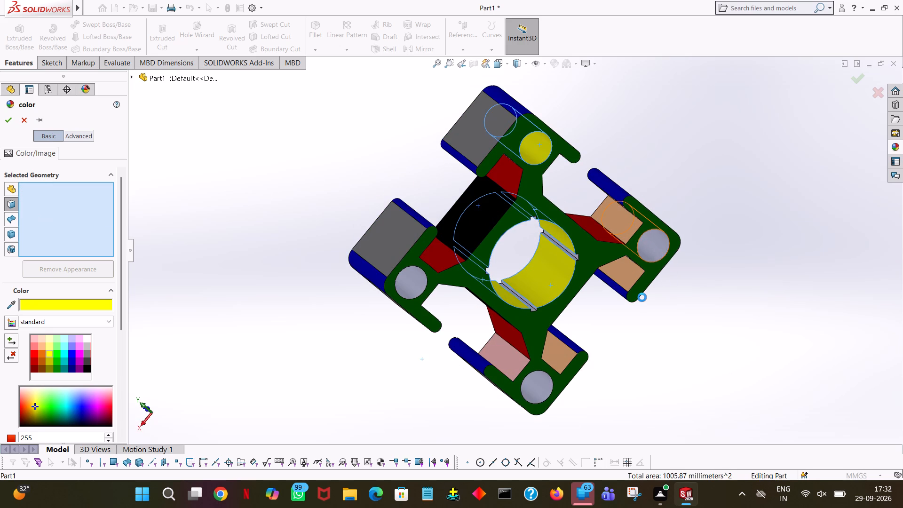
left_click(532, 384)
left_click(415, 278)
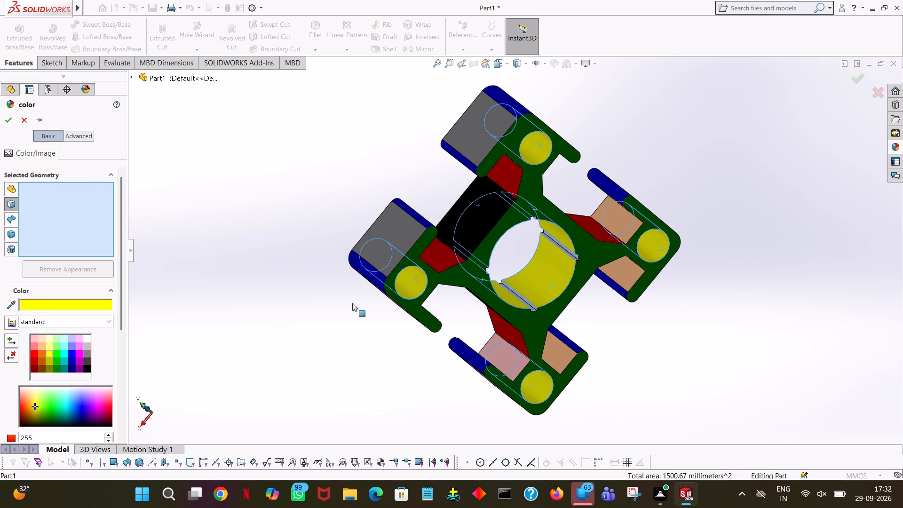
left_click(3, 118)
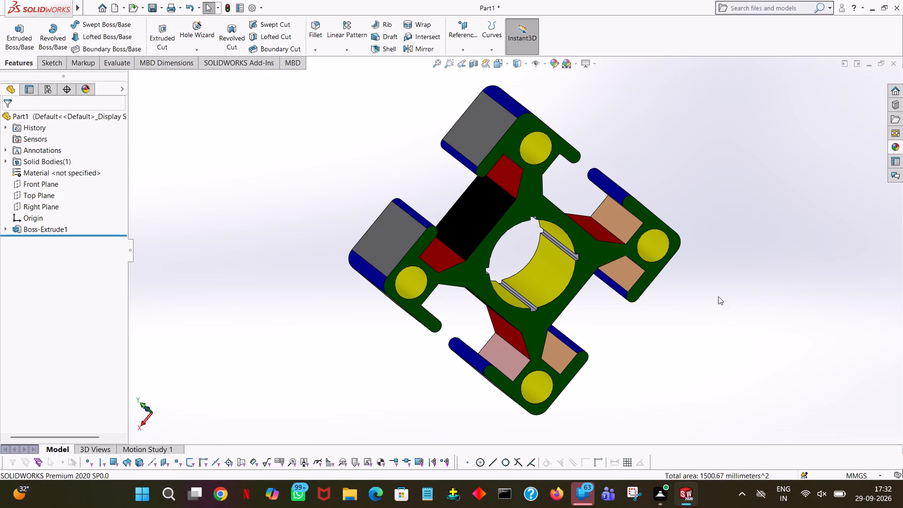
Start a face-level colour appearance on the floor of one small central-bore groove and choose the standard dark blue.
middle_click_drag(714, 295, 672, 408)
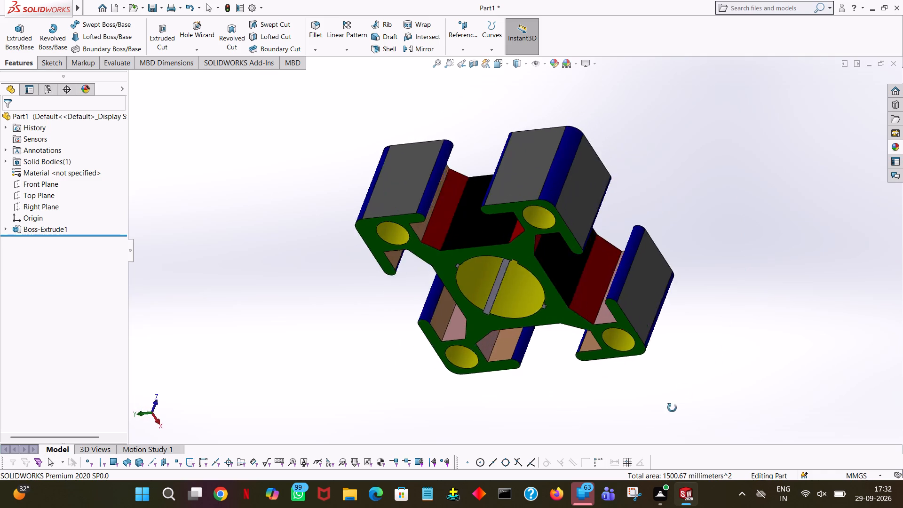
middle_click_drag(672, 408, 673, 253)
middle_click_drag(410, 210, 421, 247)
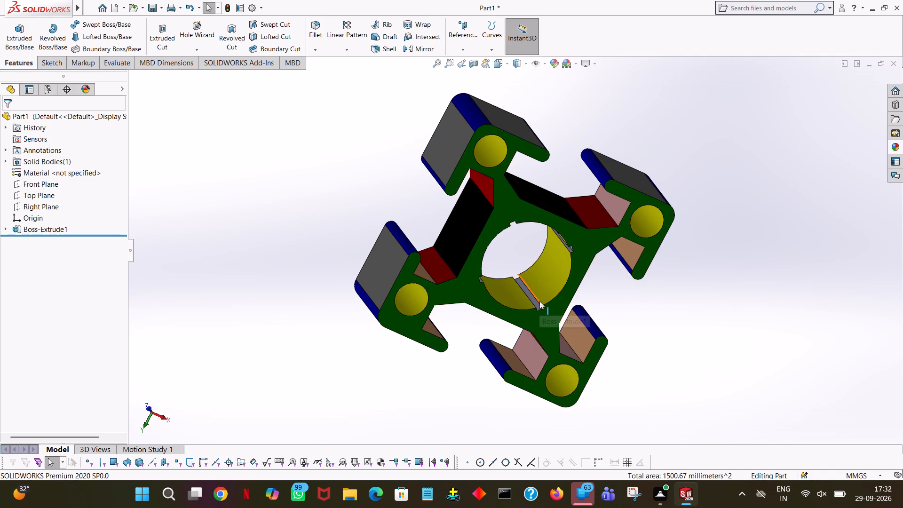
left_click(539, 307)
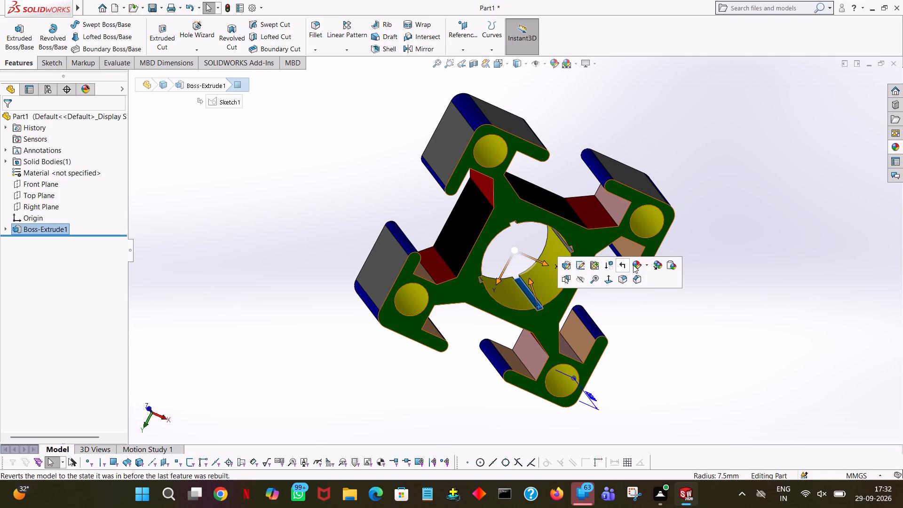
left_click(633, 265)
left_click(636, 263)
left_click(641, 287)
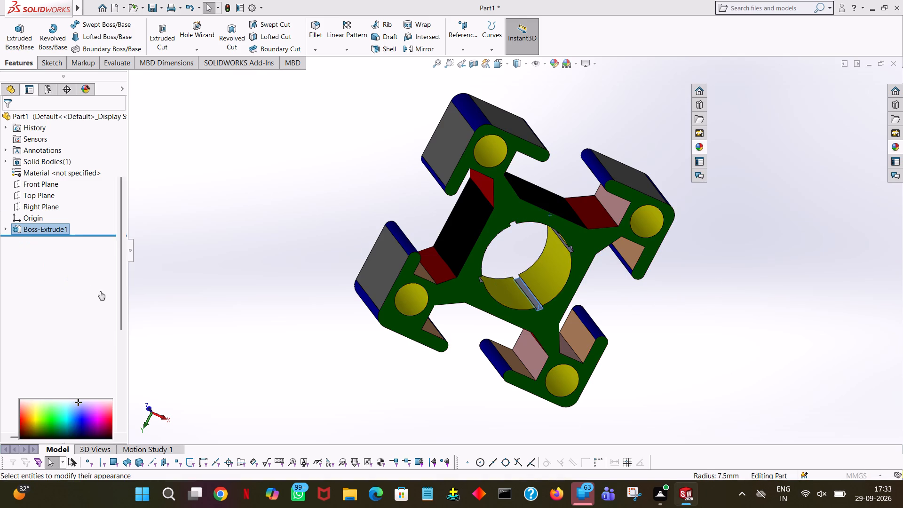
left_click(84, 360)
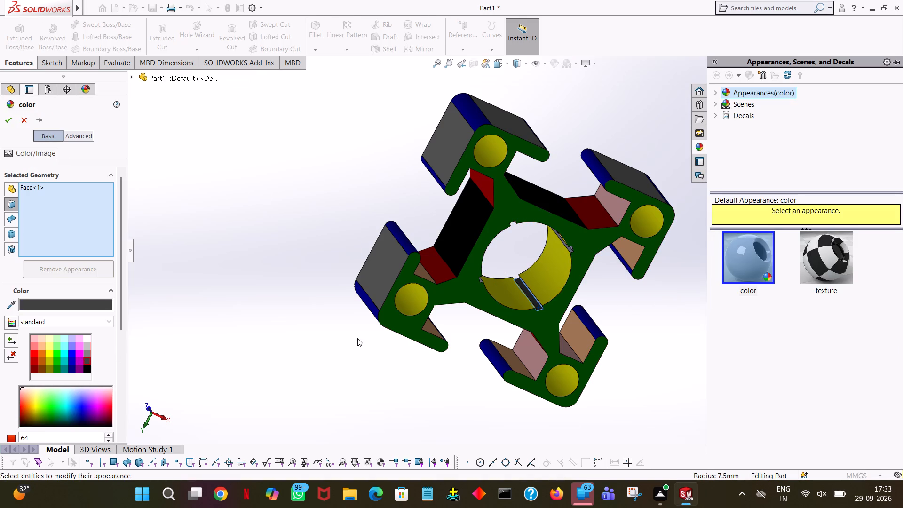
left_click(70, 367)
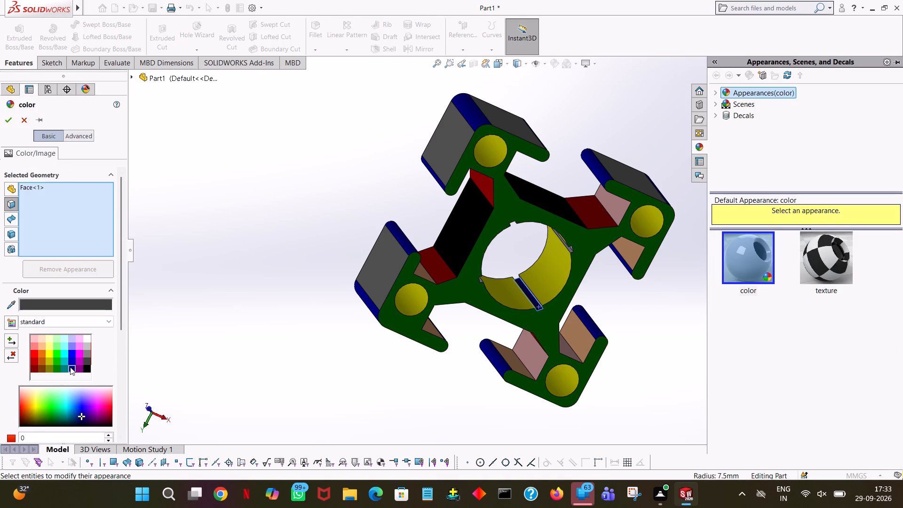
Add four more uncoloured faces from the small grooves around the central bore to the dark blue appearance and apply it.
middle_click_drag(509, 340, 511, 246)
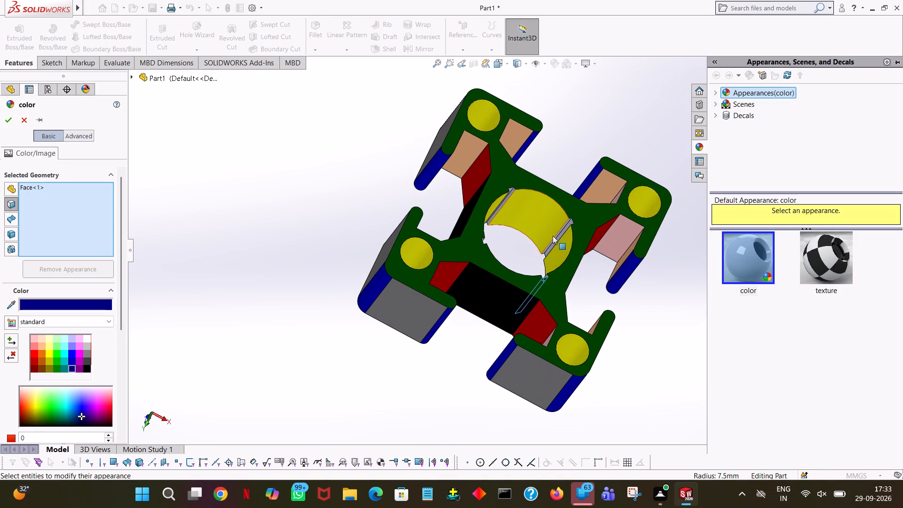
left_click(568, 226)
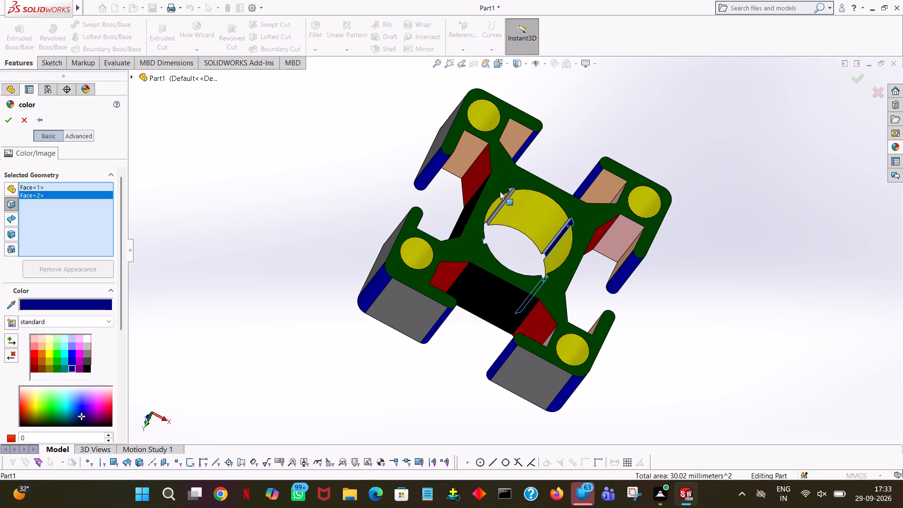
left_click(510, 190)
middle_click_drag(495, 224, 494, 255)
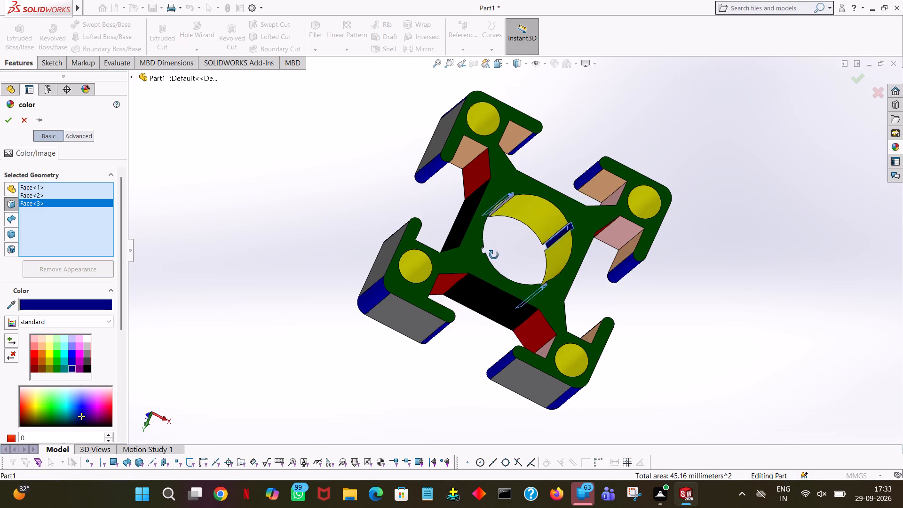
middle_click_drag(494, 255, 485, 316)
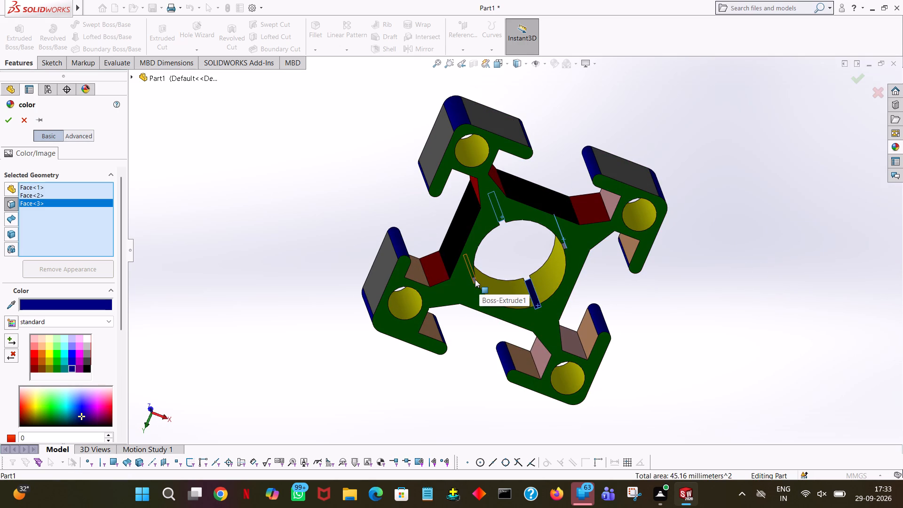
left_click(475, 279)
middle_click_drag(492, 284, 458, 298)
left_click(481, 262)
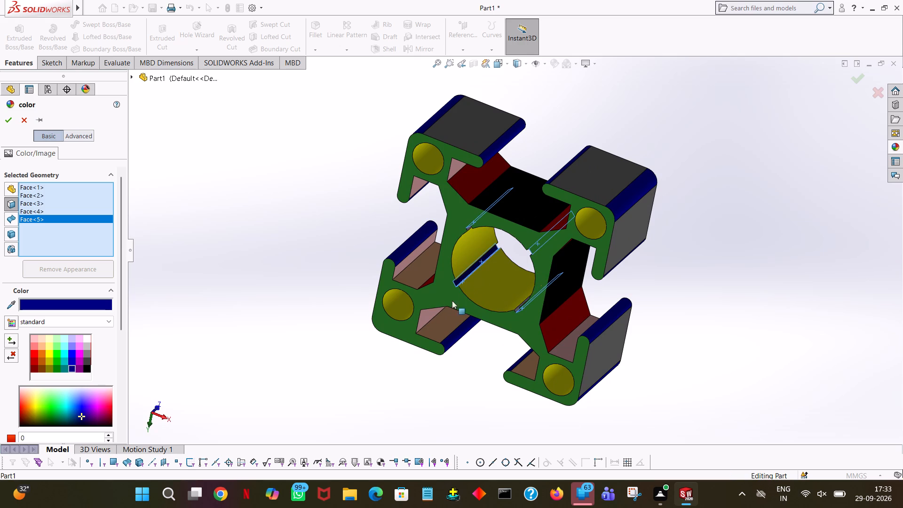
middle_click_drag(450, 226, 476, 183)
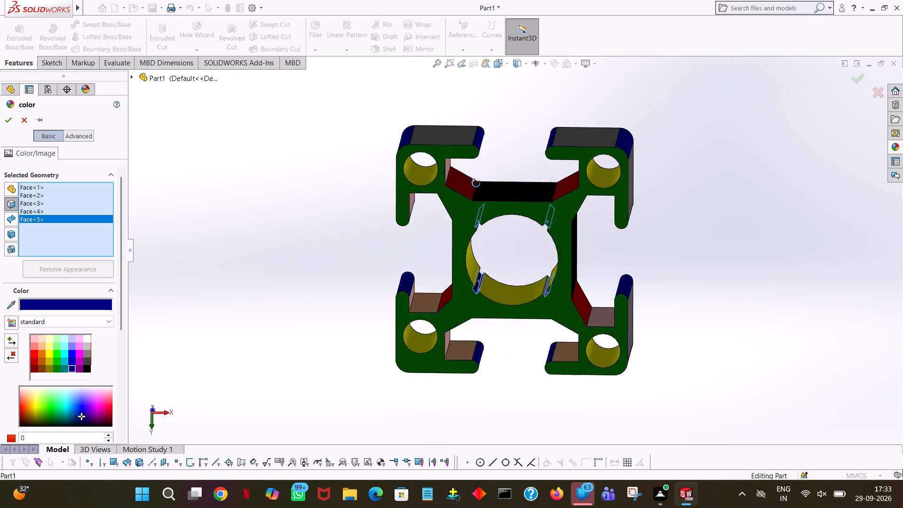
middle_click_drag(476, 183, 496, 268)
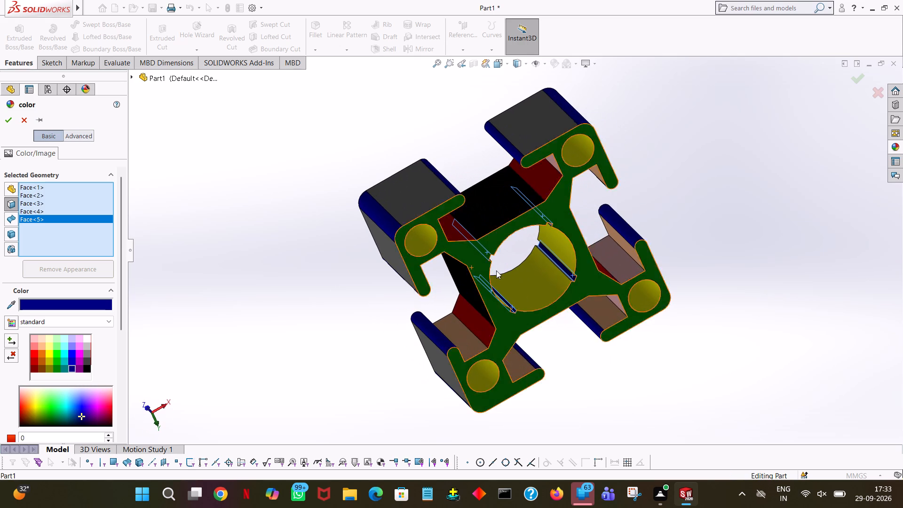
left_click(12, 125)
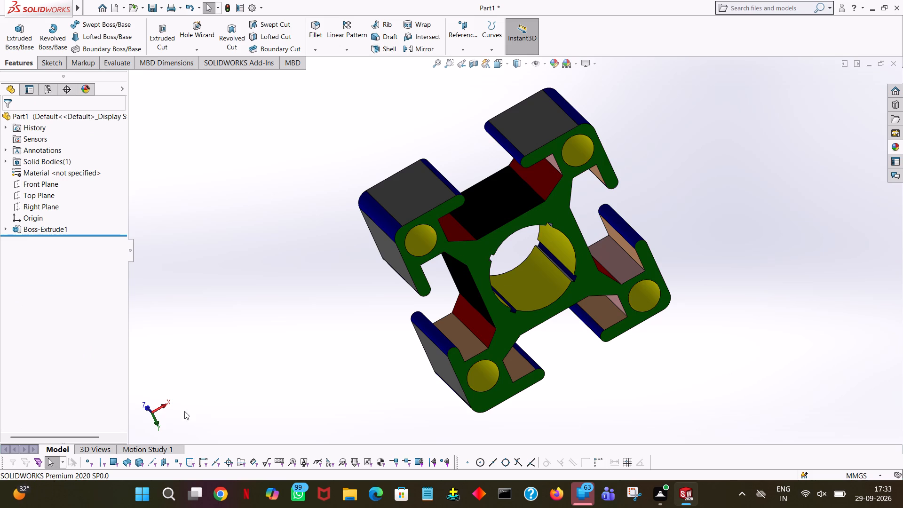
Start a face-level colour appearance on one side wall of a small central-bore groove and choose the standard dark brown.
middle_click_drag(667, 216, 657, 149)
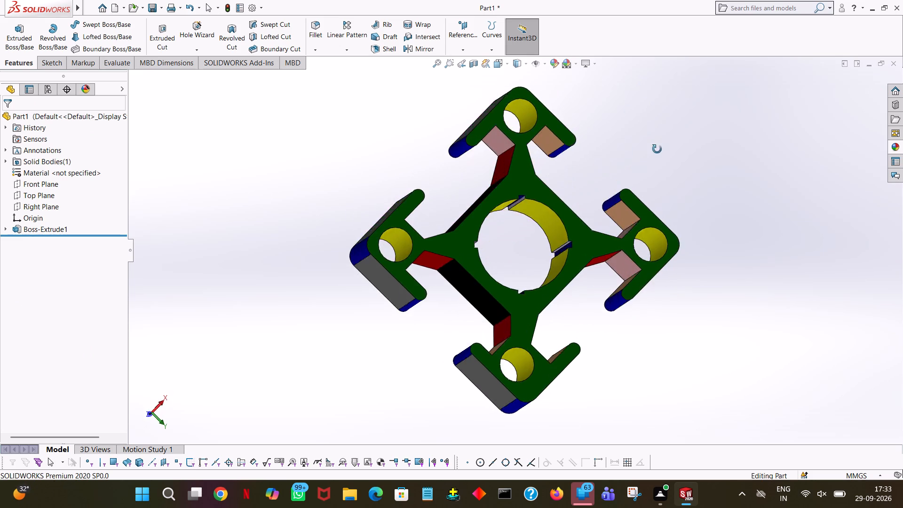
middle_click_drag(657, 149, 820, 279)
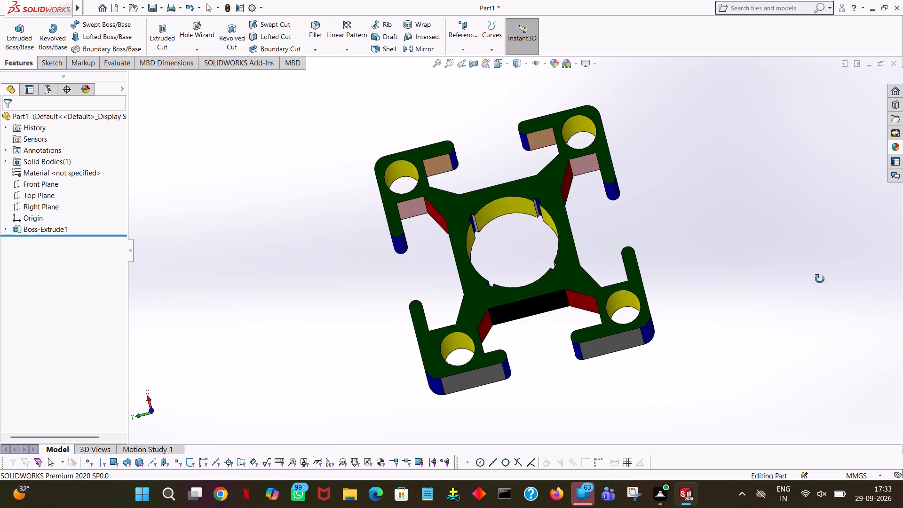
middle_click_drag(820, 279, 800, 256)
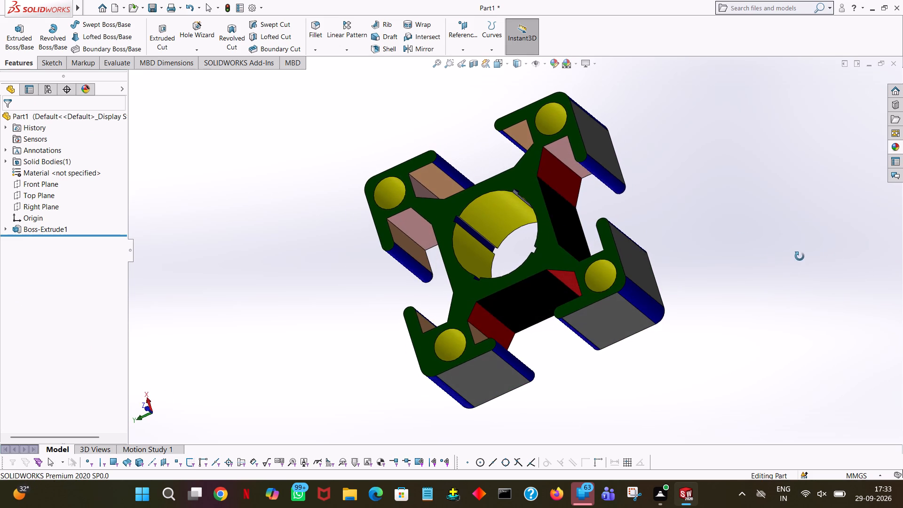
middle_click_drag(800, 256, 806, 254)
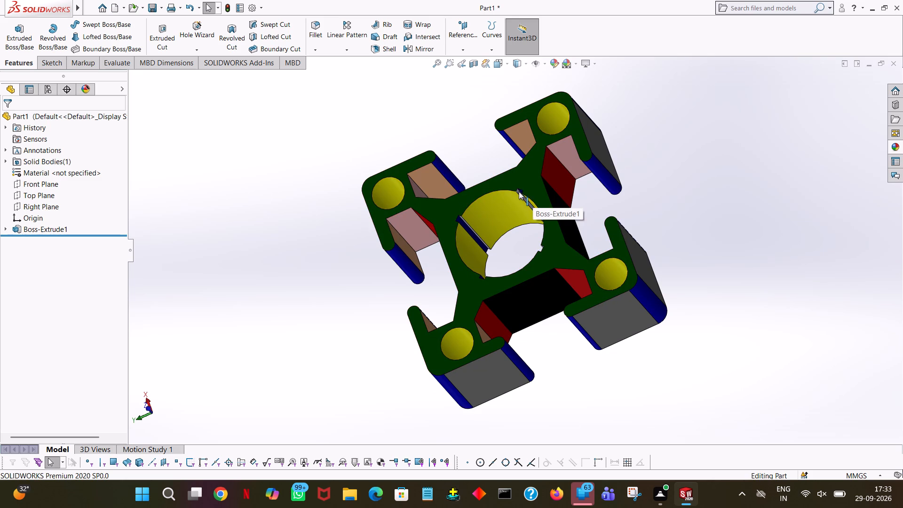
scroll(510, 200, "down", 7, "ctrl")
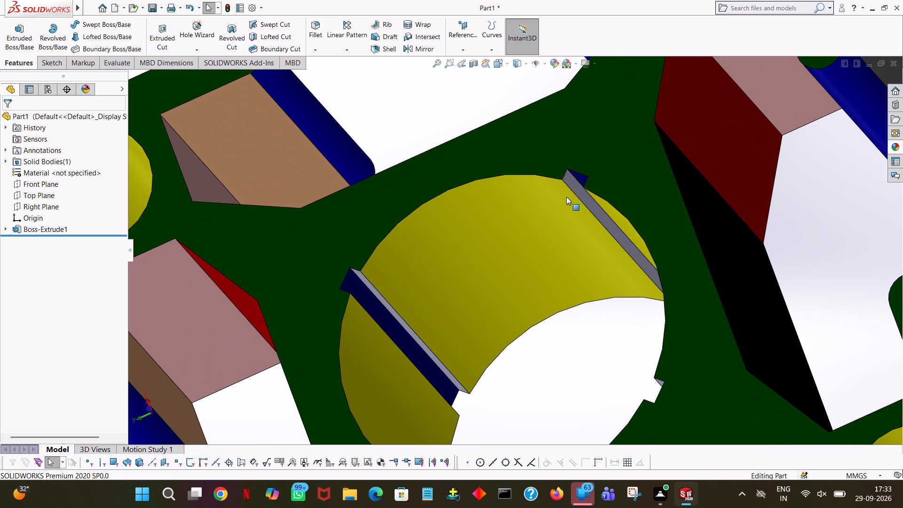
left_click(589, 202)
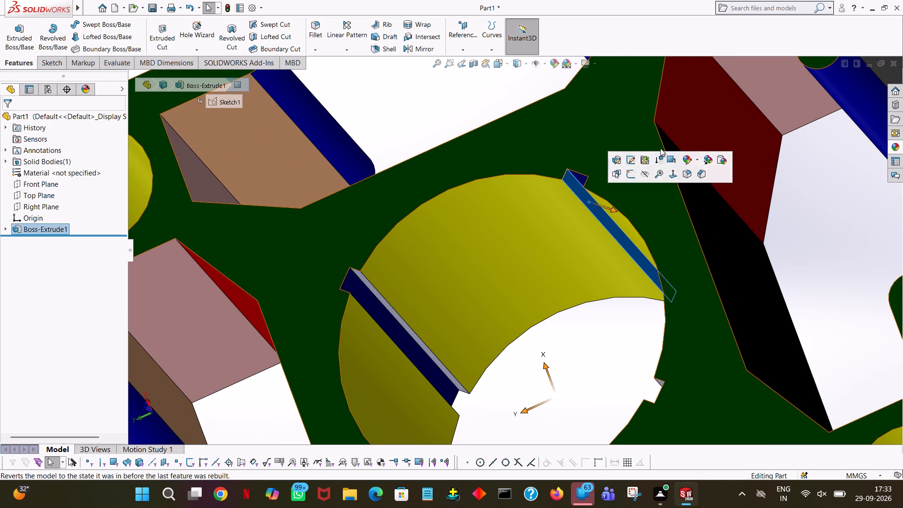
left_click(684, 158)
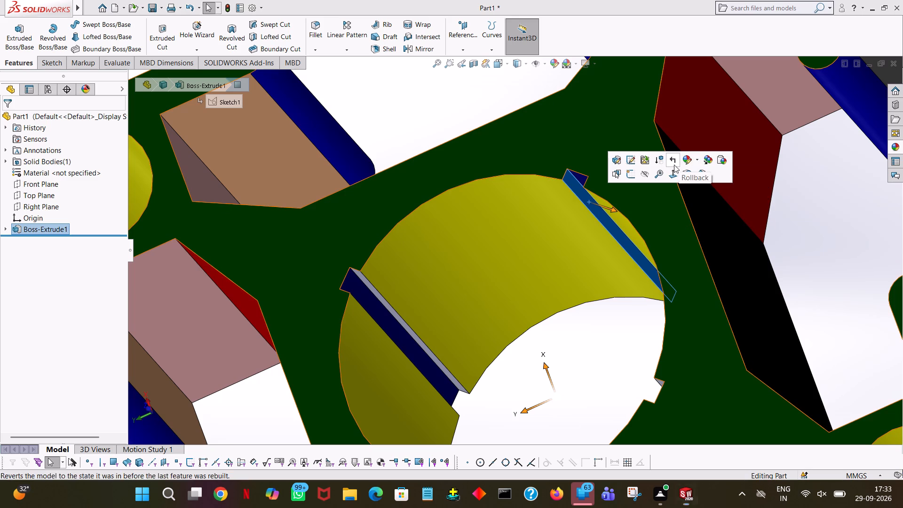
left_click(686, 160)
left_click(692, 182)
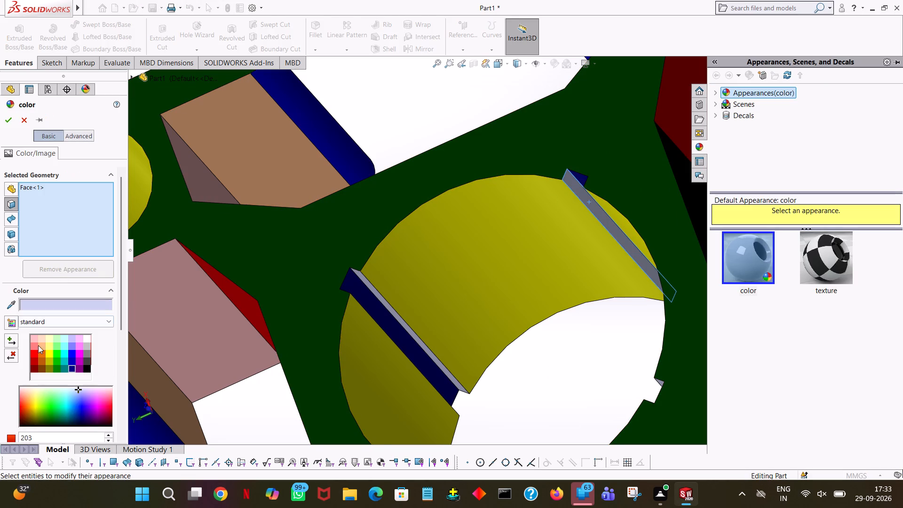
left_click(42, 367)
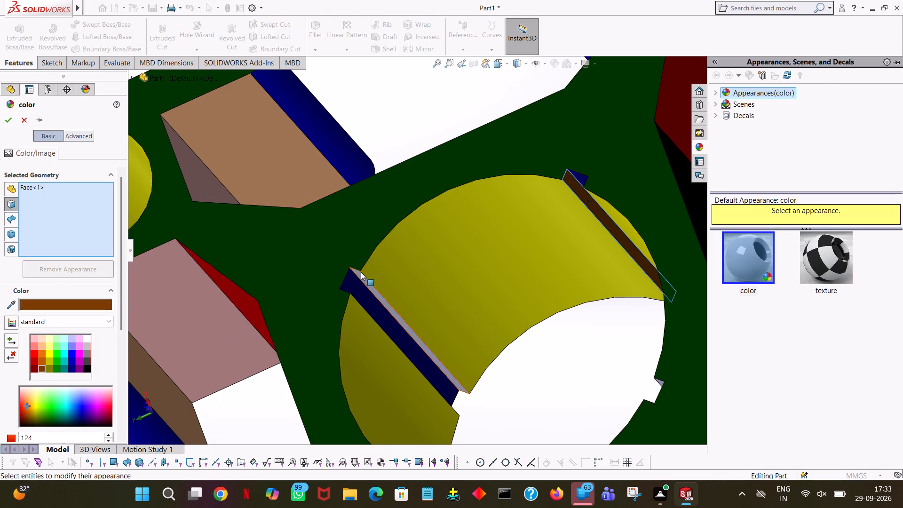
Add the opposite wall of the same groove and both side walls of the neighbouring bore groove to the brown appearance.
middle_click_drag(548, 287, 576, 332)
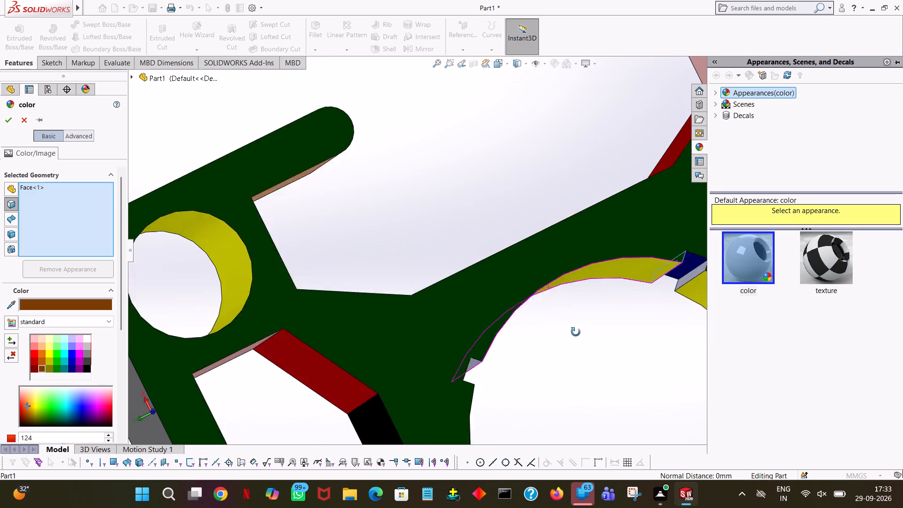
middle_click_drag(576, 332, 573, 319)
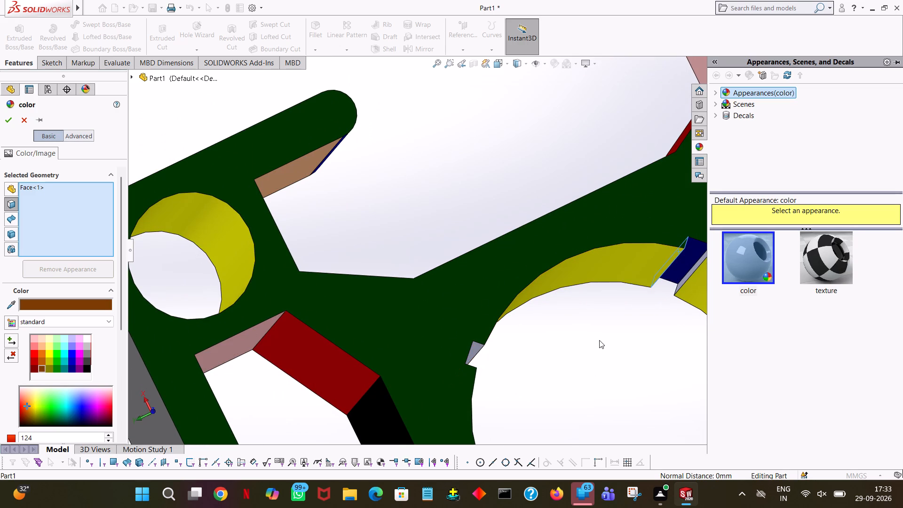
middle_click_drag(601, 338, 342, 283, "ctrl")
middle_click_drag(615, 284, 641, 290)
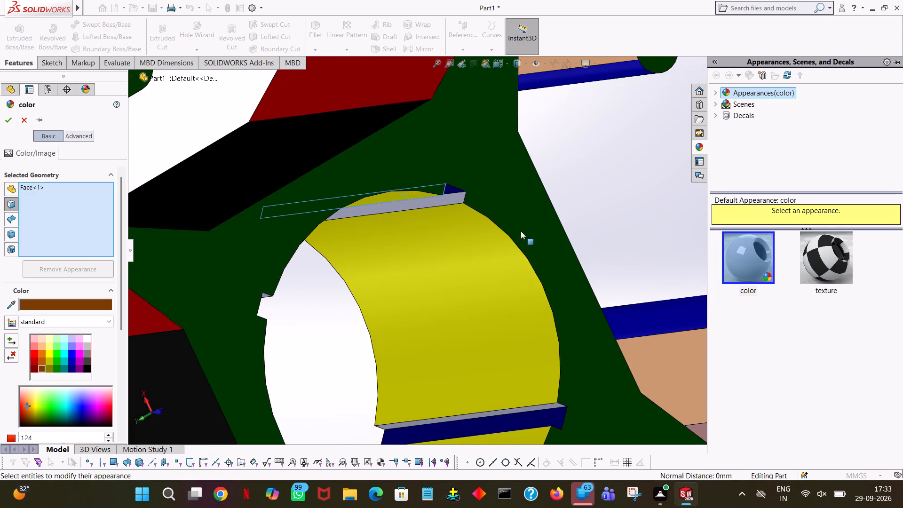
left_click(463, 196)
middle_click_drag(543, 301, 478, 289)
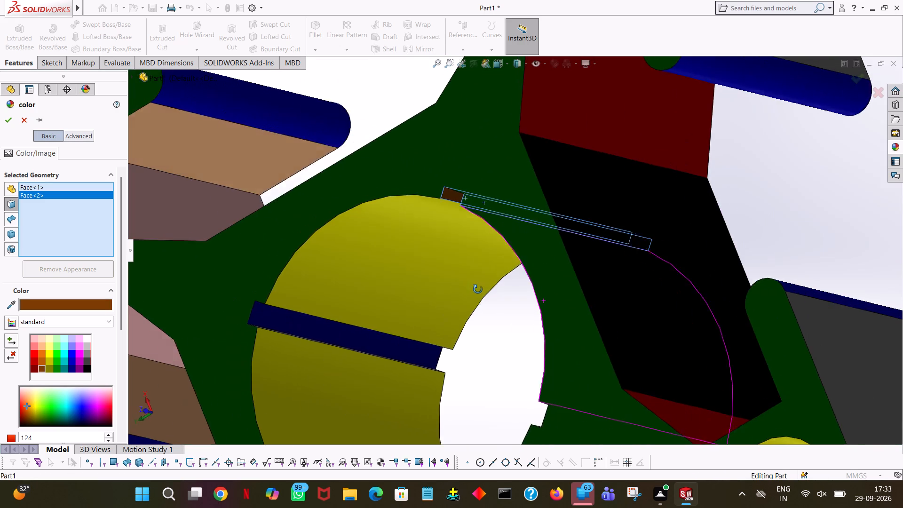
middle_click_drag(478, 289, 502, 272)
left_click(237, 329)
middle_click_drag(241, 333, 252, 378)
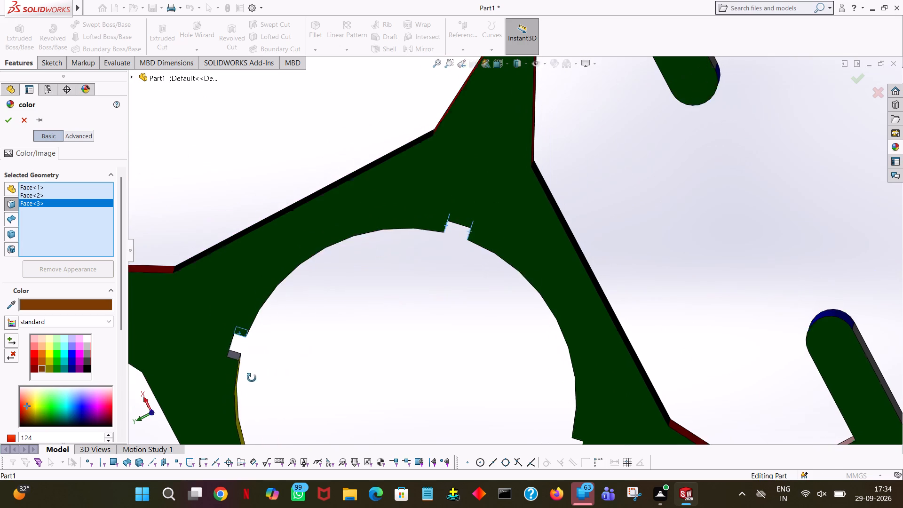
middle_click_drag(252, 378, 254, 392)
left_click(240, 366)
Add both side walls of the third small central-bore groove to the brown appearance.
middle_click_drag(326, 375, 330, 367)
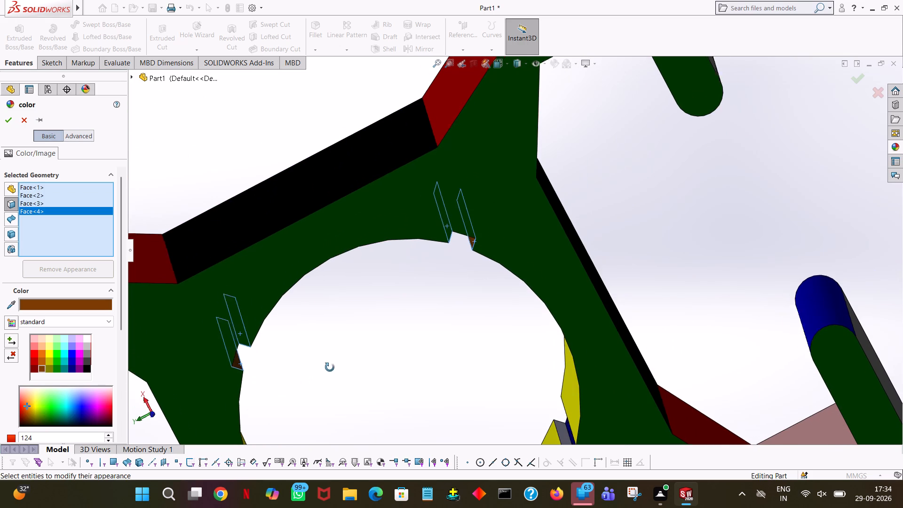
middle_click_drag(330, 367, 327, 301)
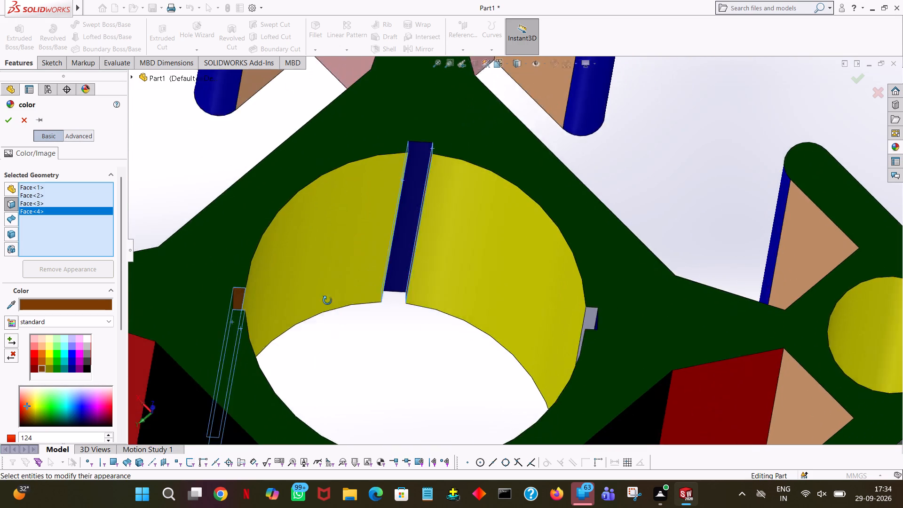
middle_click_drag(327, 301, 359, 328)
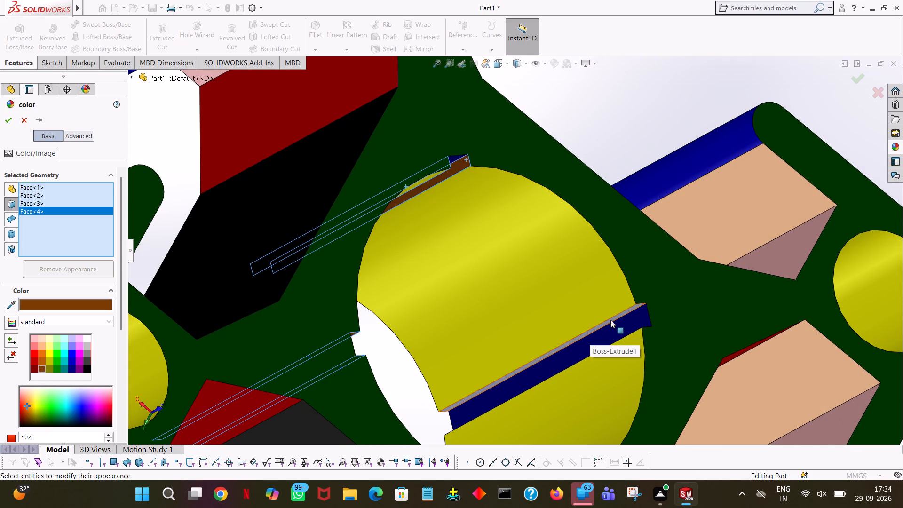
left_click(614, 319)
middle_click_drag(611, 331, 610, 389)
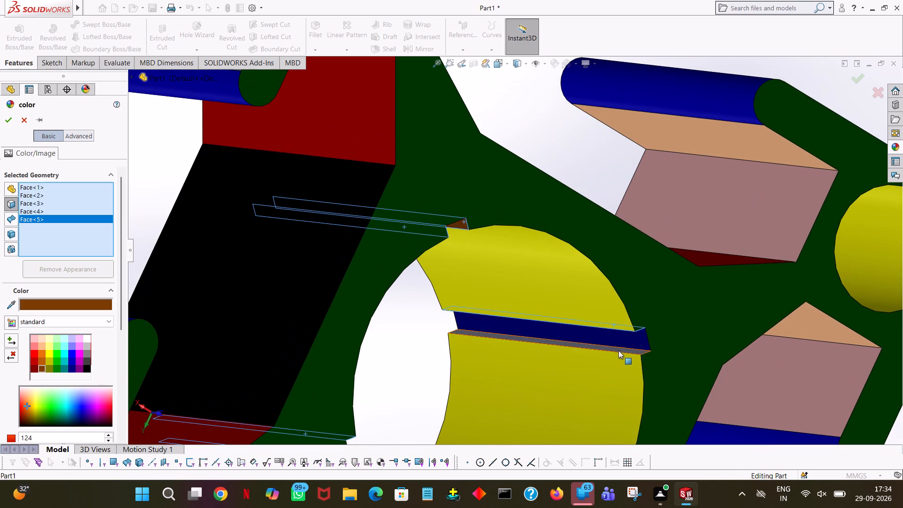
left_click(618, 349)
Add one uncoloured side wall of the fourth central-bore groove to the brown appearance and apply it.
middle_click_drag(604, 362, 538, 354)
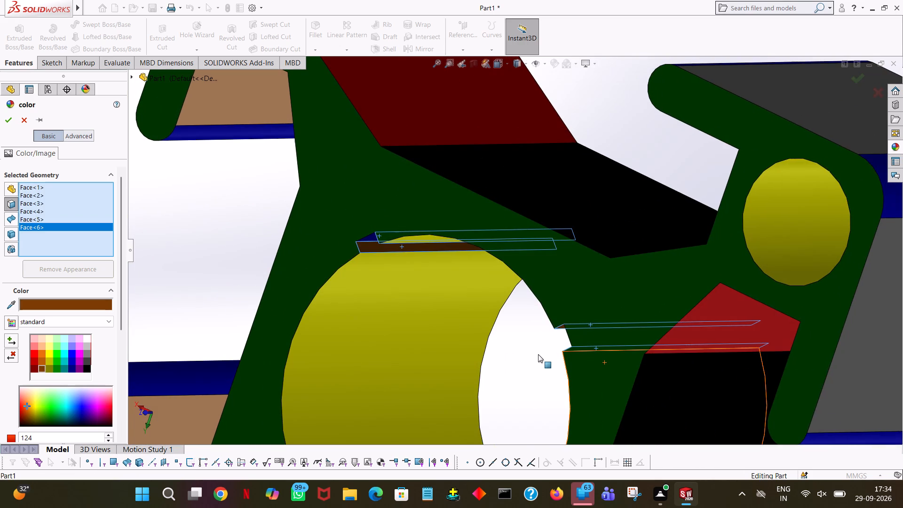
scroll(538, 354, "down", 2, "ctrl")
scroll(540, 391, "up", 9, "ctrl")
middle_click_drag(490, 367, 529, 426)
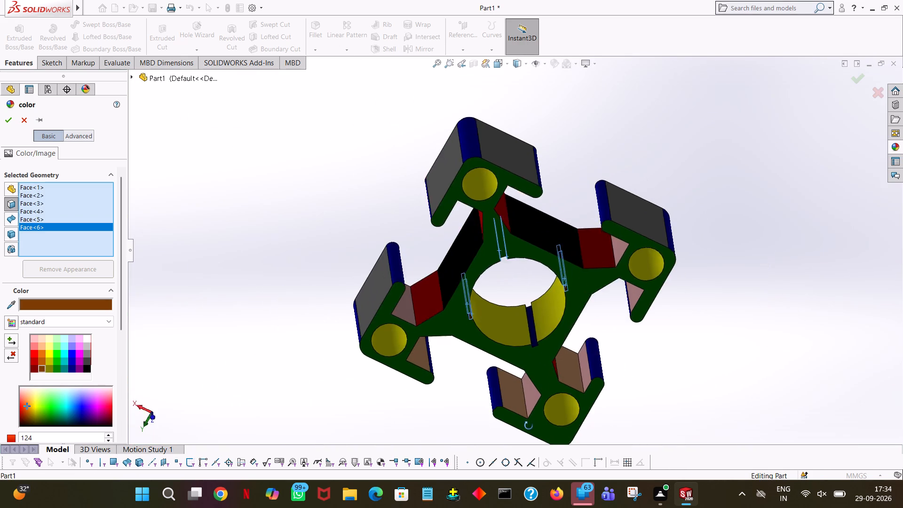
middle_click_drag(529, 426, 548, 378)
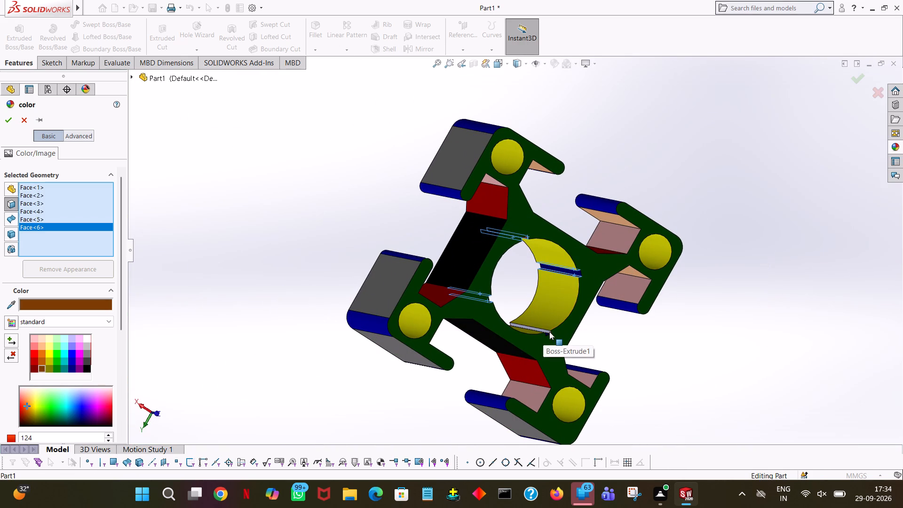
left_click(549, 333)
middle_click_drag(567, 341, 519, 378)
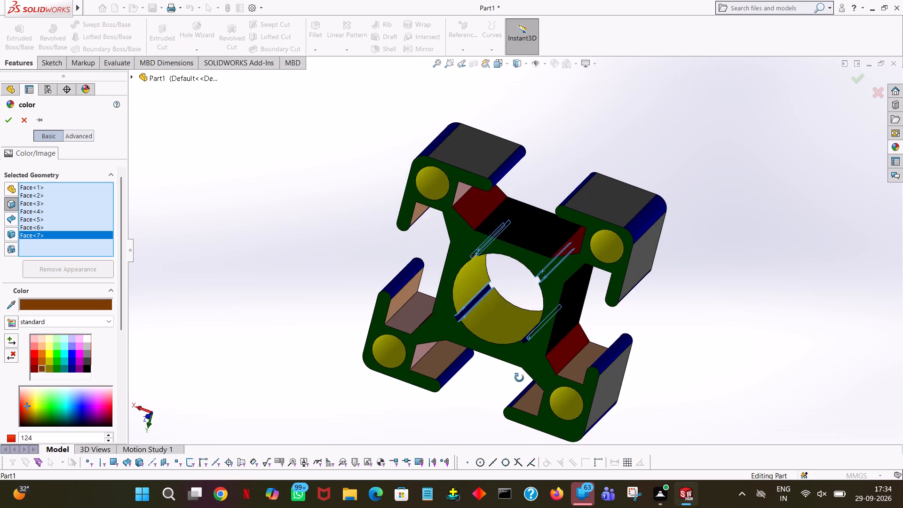
middle_click_drag(519, 378, 548, 331)
middle_click_drag(480, 296, 482, 322)
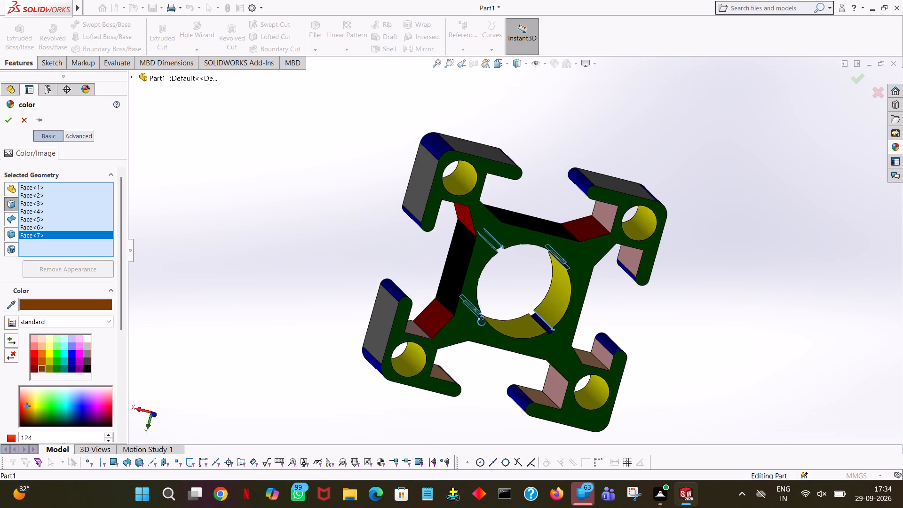
middle_click_drag(482, 322, 478, 318)
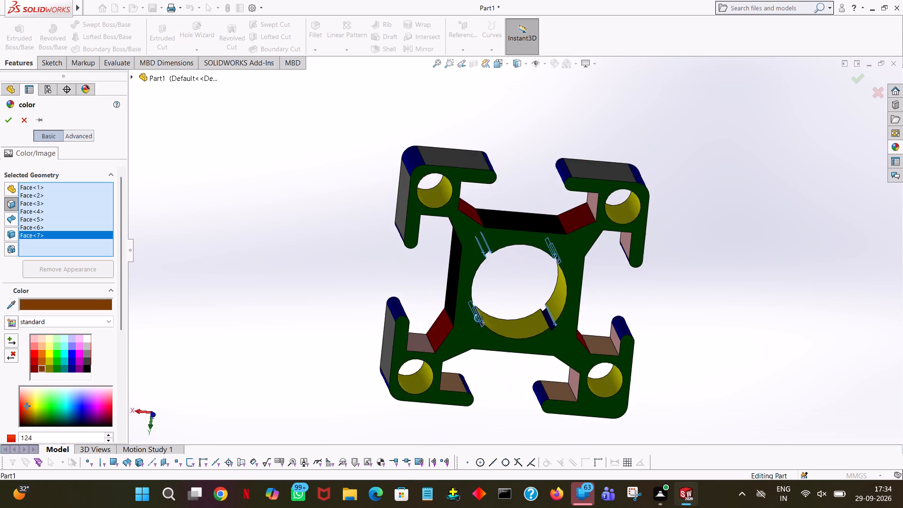
middle_click_drag(478, 318, 487, 322)
left_click(7, 122)
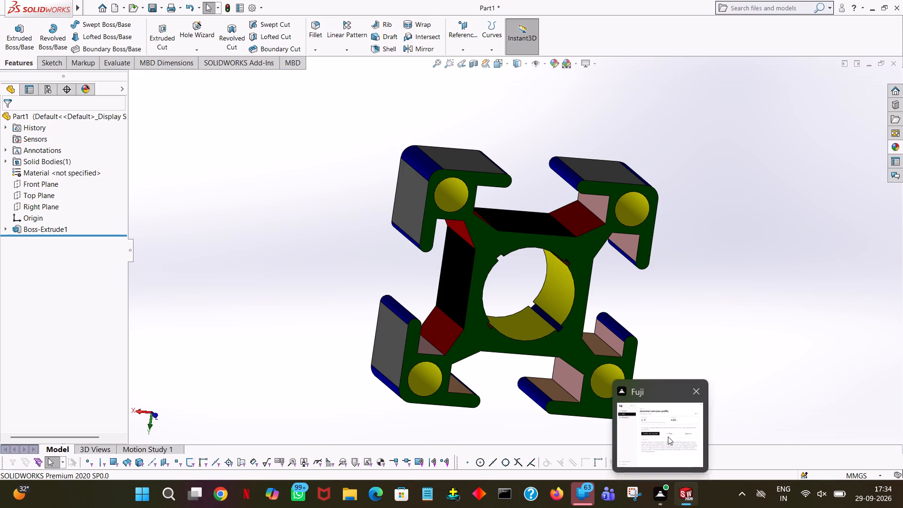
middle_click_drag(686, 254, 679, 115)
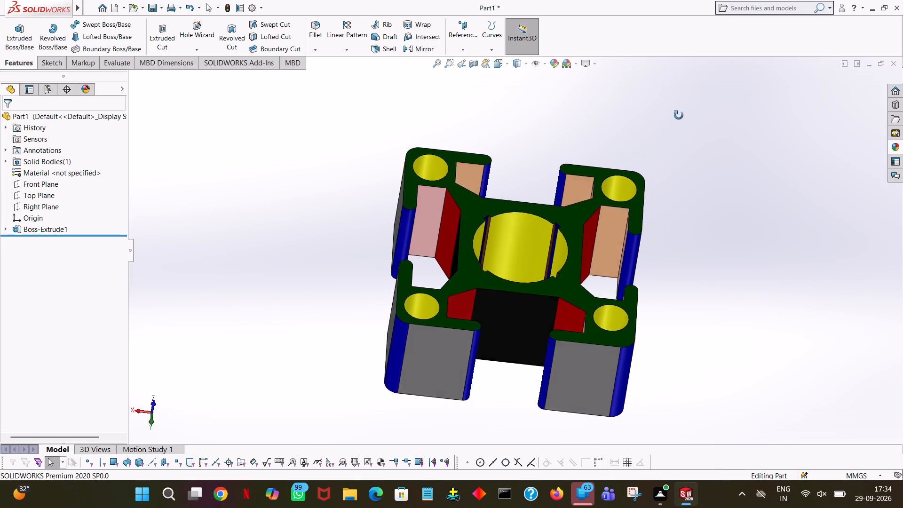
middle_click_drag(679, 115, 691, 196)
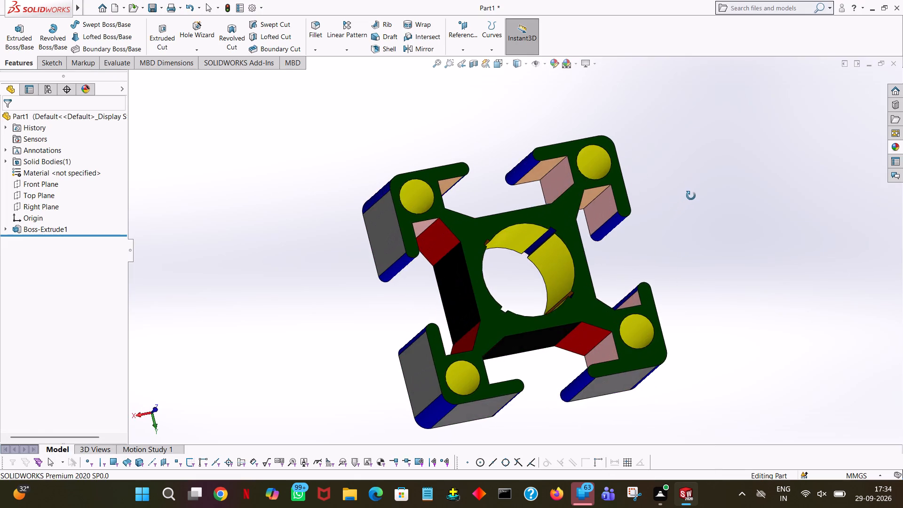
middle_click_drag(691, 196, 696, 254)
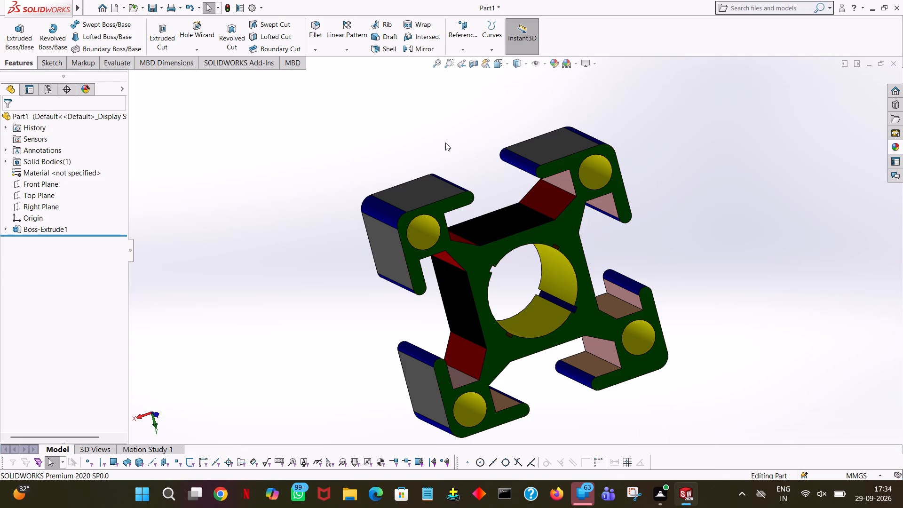
Save the part as "aluminium extrusion profile" in the "desighn new job" folder as a SOLIDWORKS Part.
left_click(163, 2)
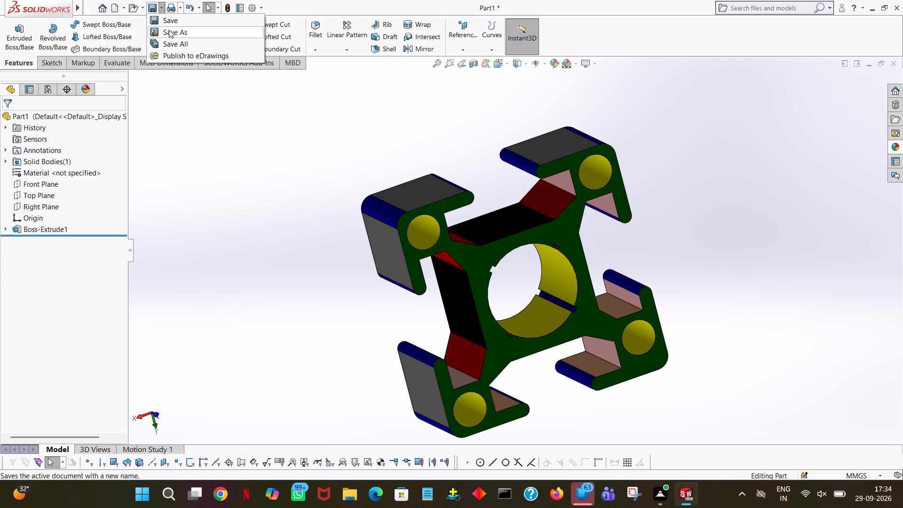
left_click(169, 30)
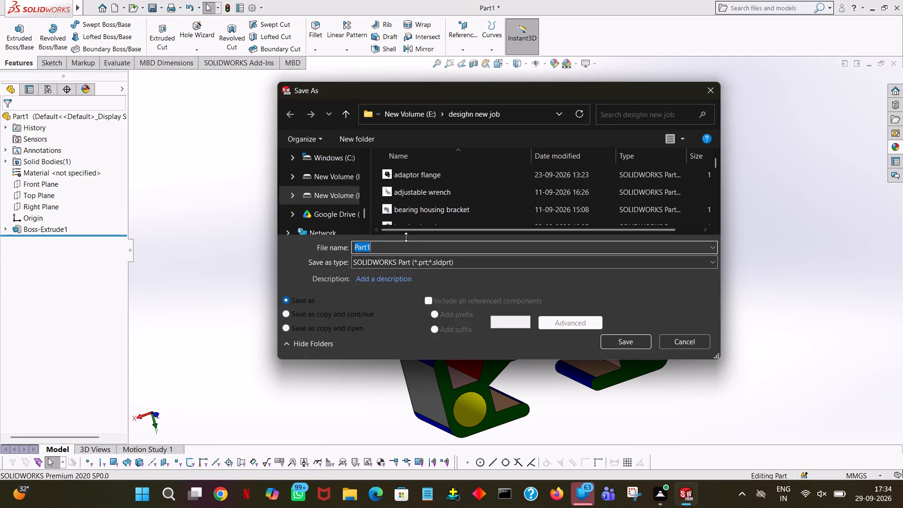
type("al")
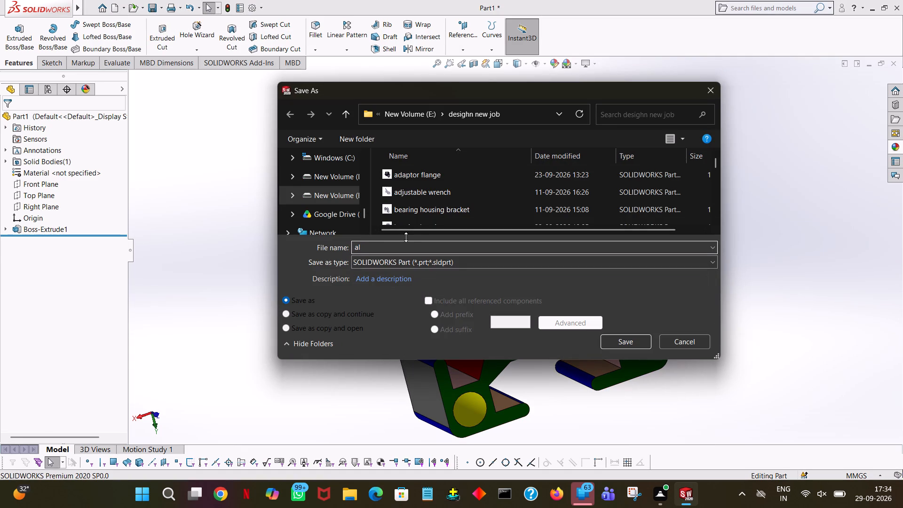
type("uminium")
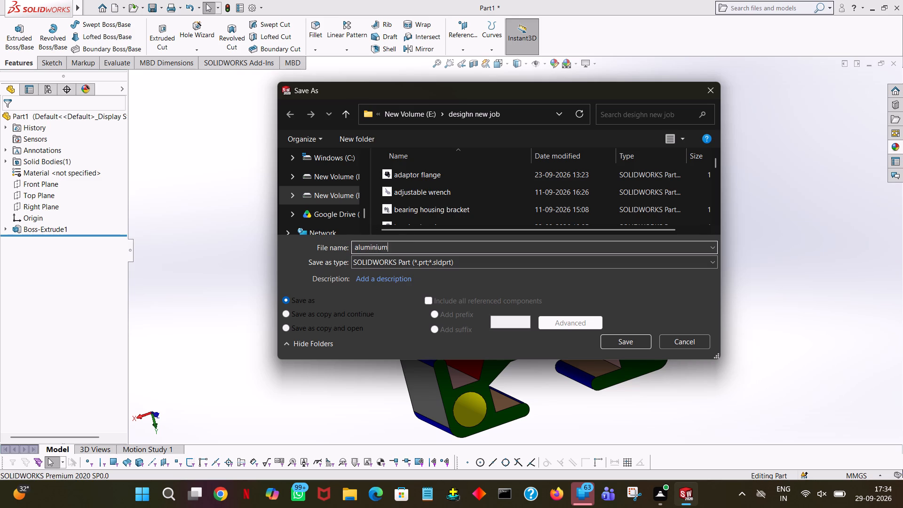
key("space")
type("extrusiom")
key("BackSpace")
key("n")
key("space")
type("profile")
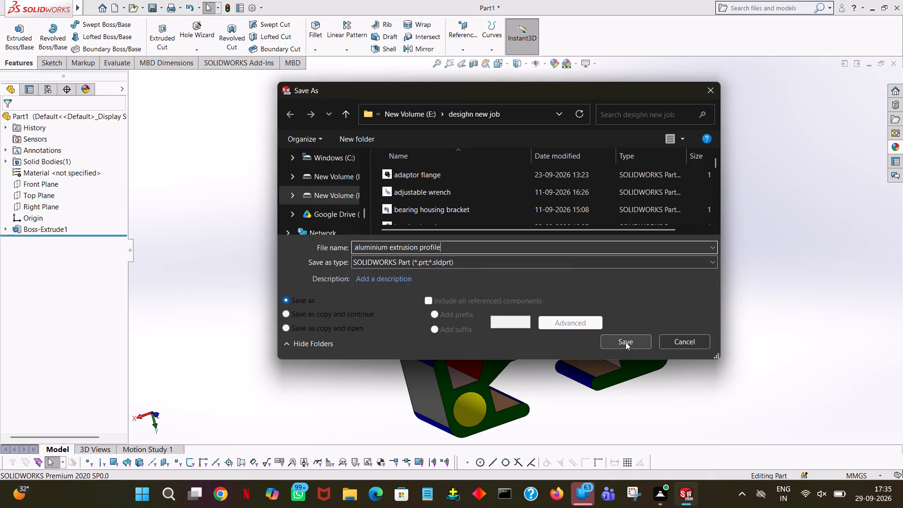
left_click(626, 342)
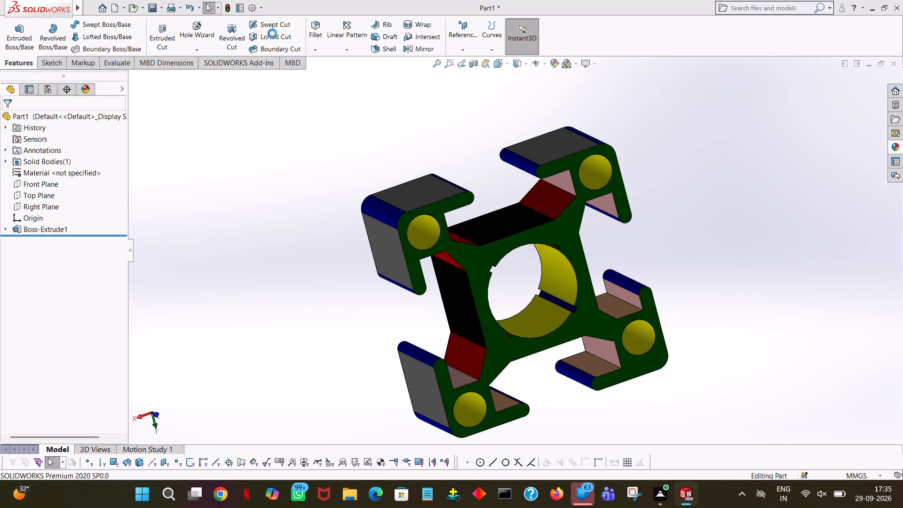
Save a PDF copy of the part as "aluminium extrusion profile" in the "pdf new job" folder on New Volume (E:).
left_click(159, 3)
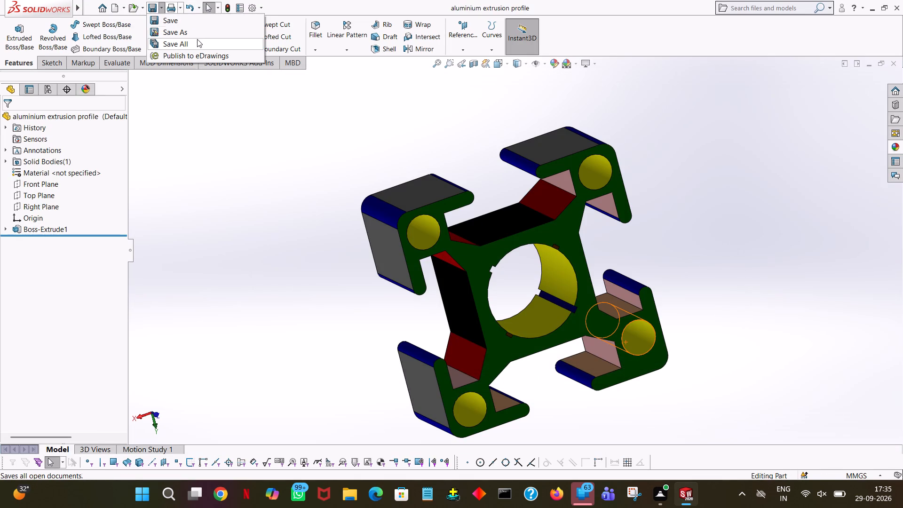
left_click(197, 33)
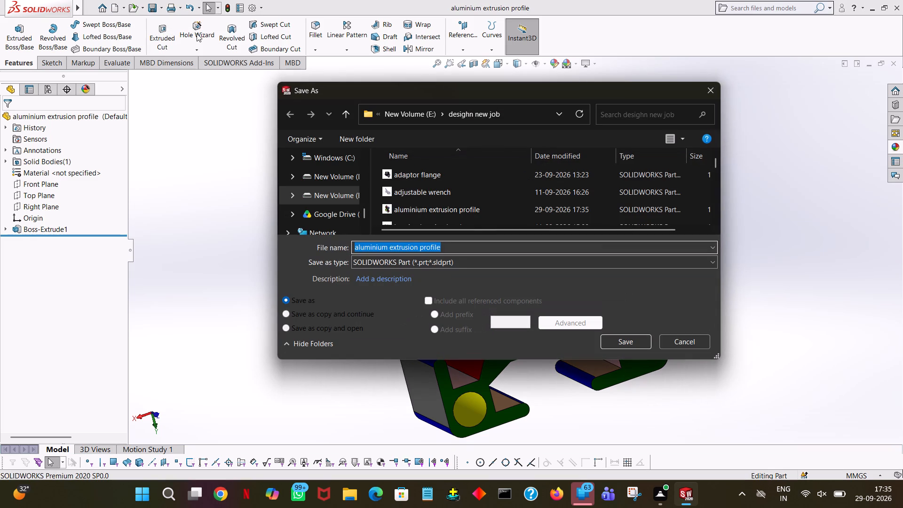
left_click(345, 111)
left_click(675, 260)
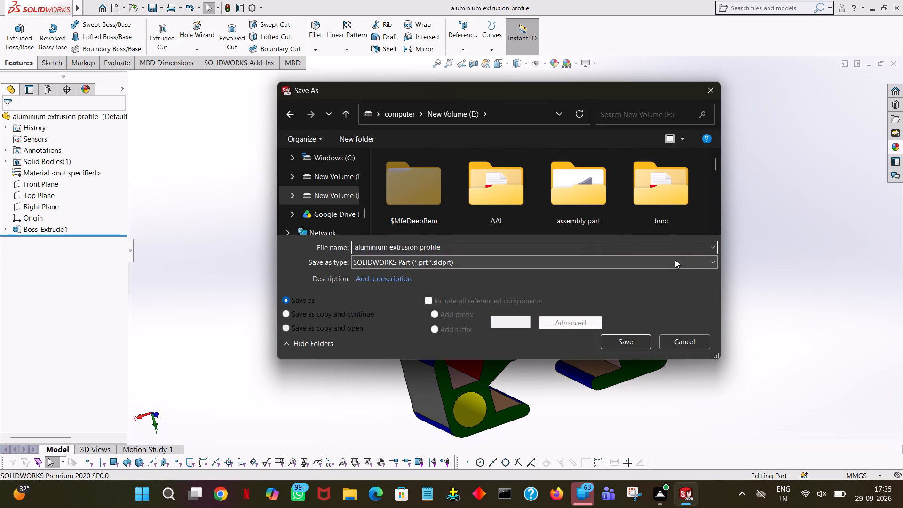
left_click(401, 71)
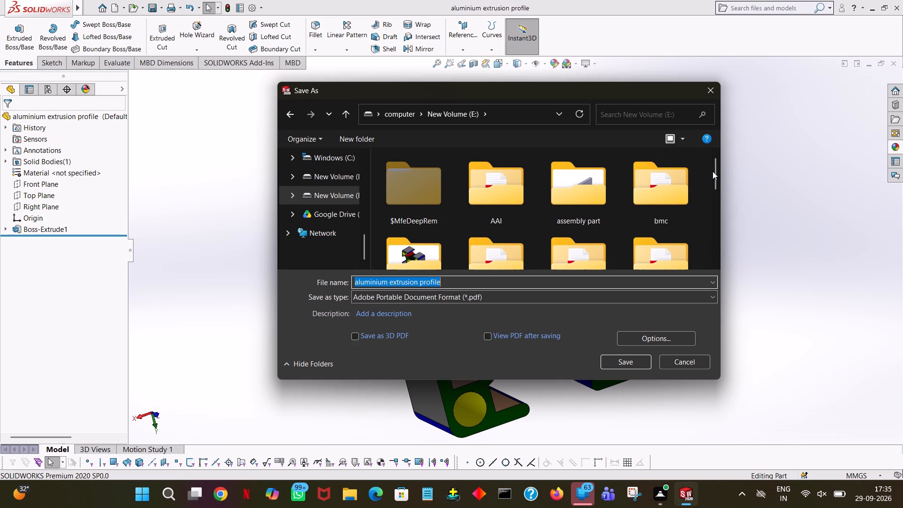
left_click_drag(715, 174, 714, 222)
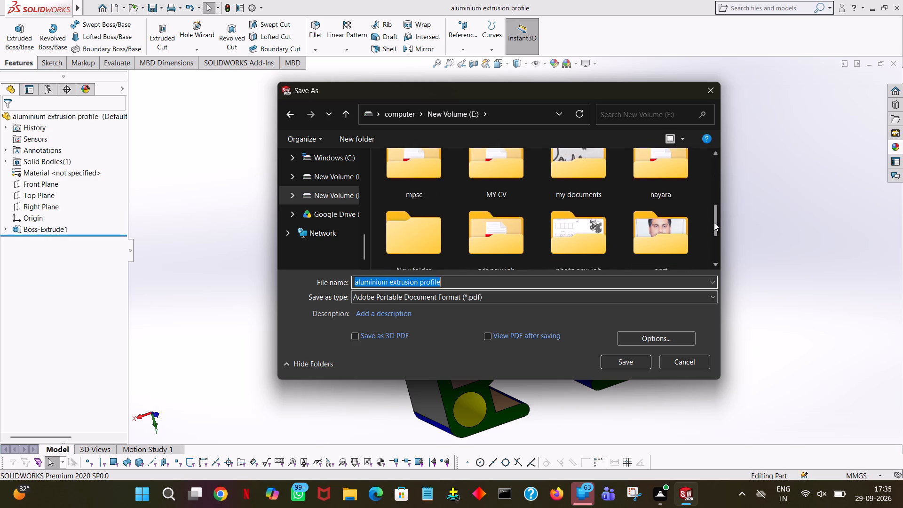
left_click_drag(714, 222, 713, 235)
double_click(516, 212)
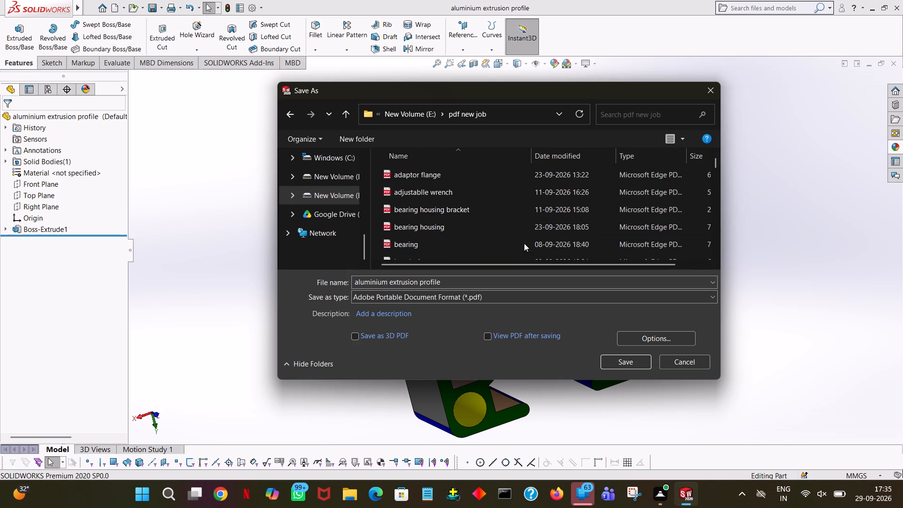
left_click(634, 366)
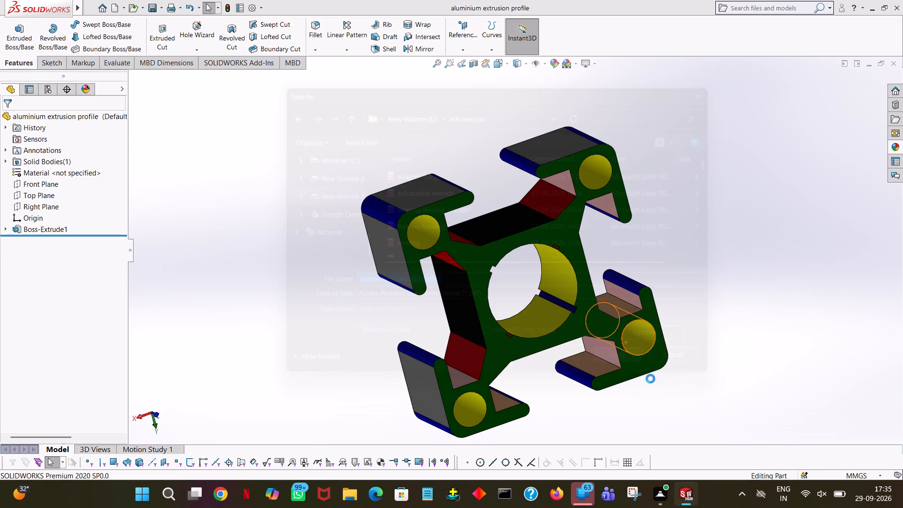